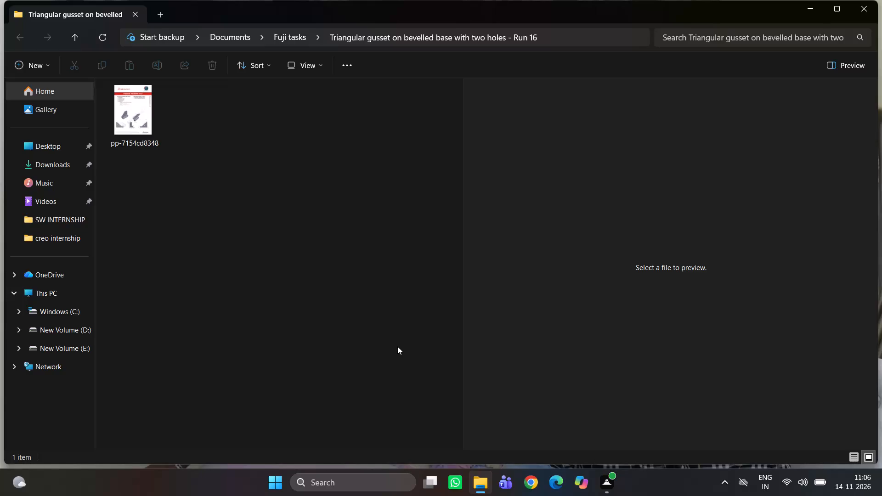
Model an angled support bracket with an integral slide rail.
Open the practice problem drawing image and examine the gusset's views and dimensions.
right_click(131, 107)
click(198, 43)
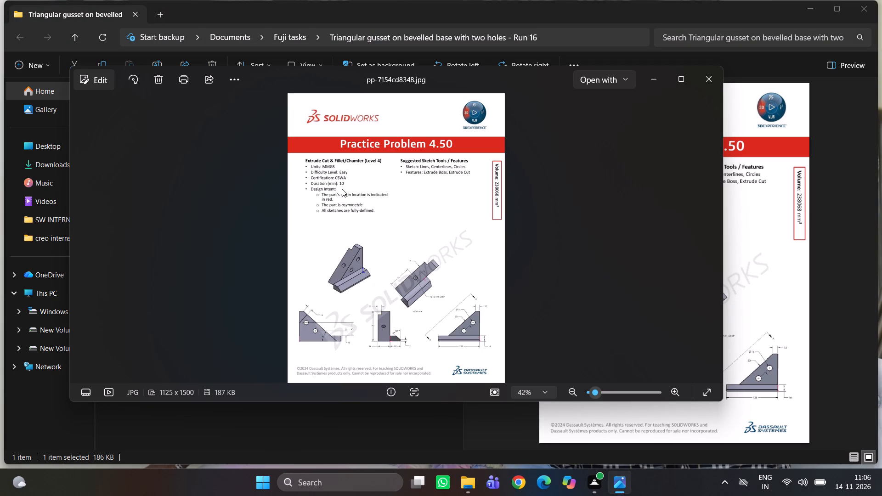
click(396, 252)
right_drag(396, 261, 401, 254)
scroll(402, 263, up, 5)
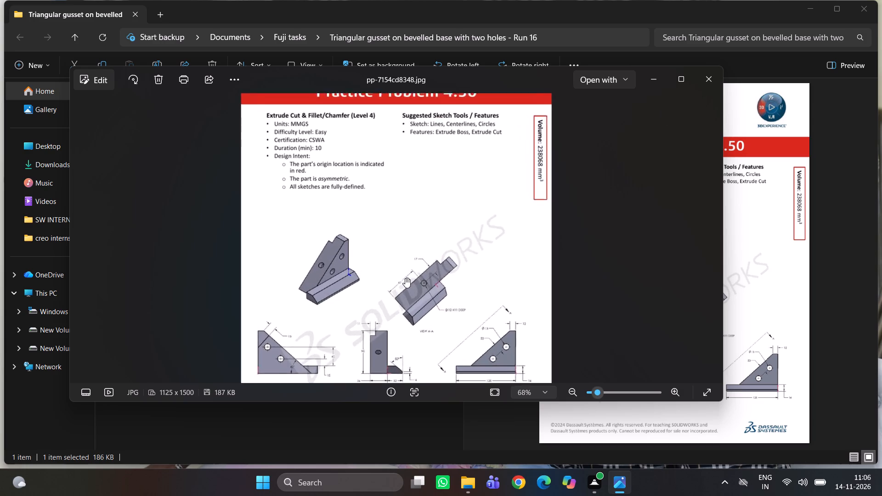
scroll(379, 324, down, 4)
scroll(372, 332, up, 9)
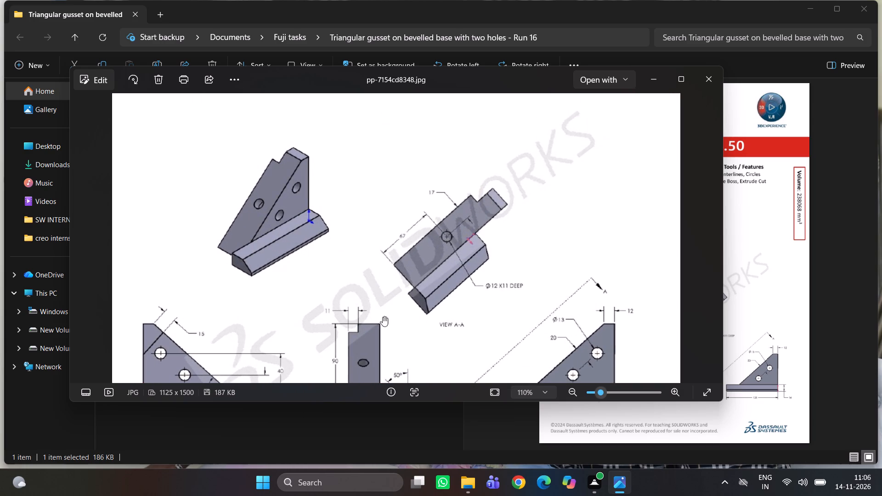
scroll(536, 292, down, 2)
scroll(377, 354, down, 3)
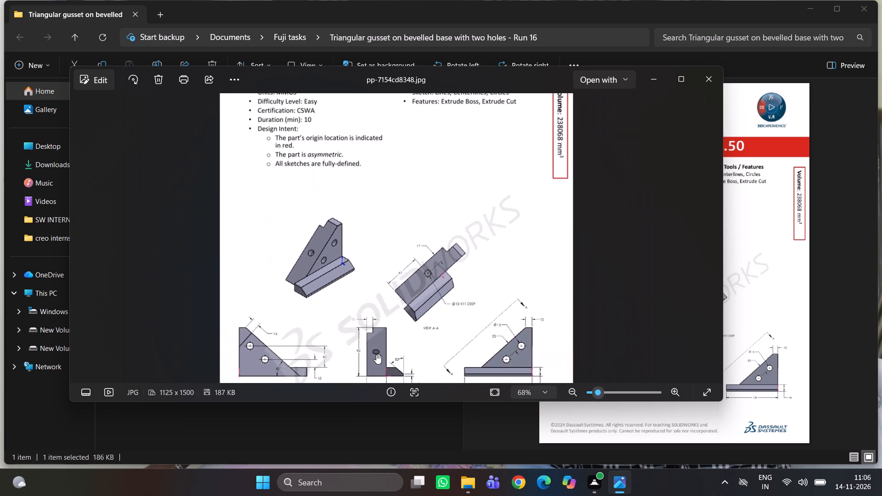
scroll(376, 354, down, 4)
scroll(330, 366, up, 8)
scroll(281, 363, up, 3)
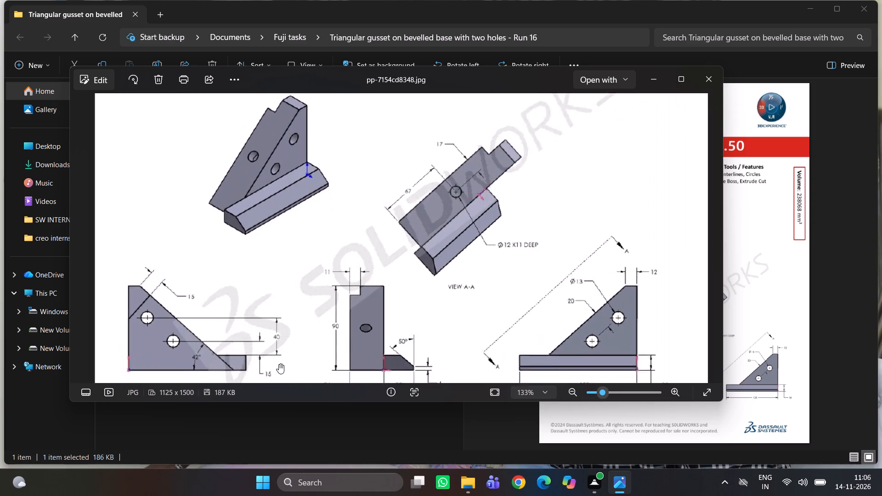
scroll(253, 361, up, 1)
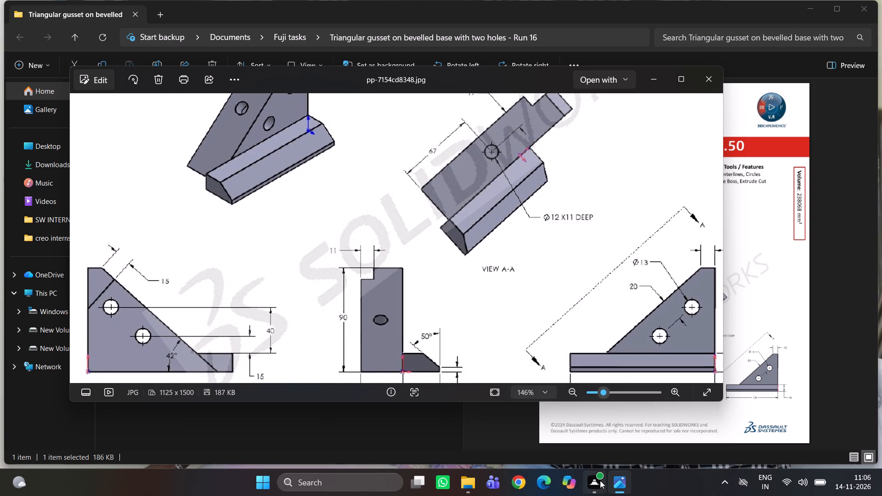
Launch SOLIDWORKS.
click(307, 485)
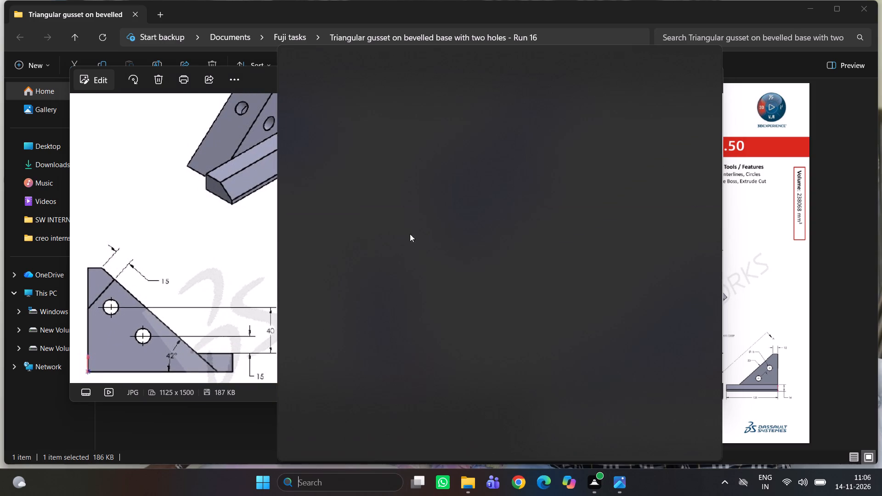
click(366, 103)
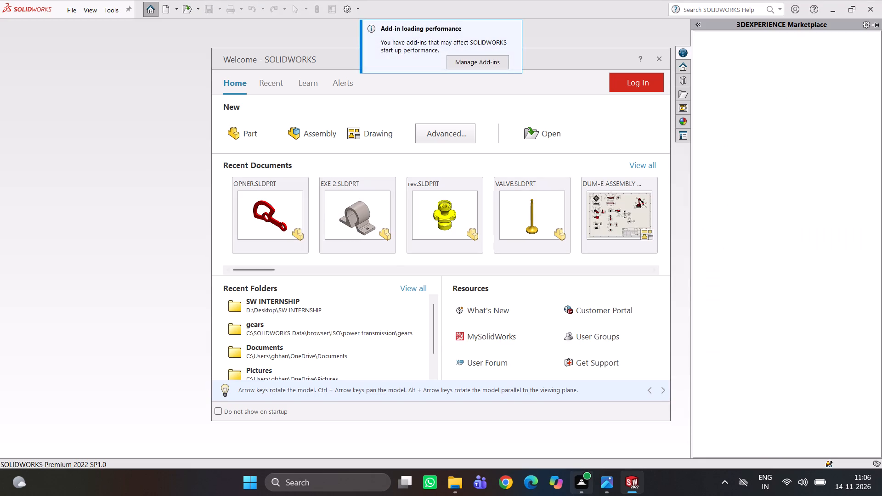
Check the reference drawing again and create a new part document in SOLIDWORKS.
click(607, 479)
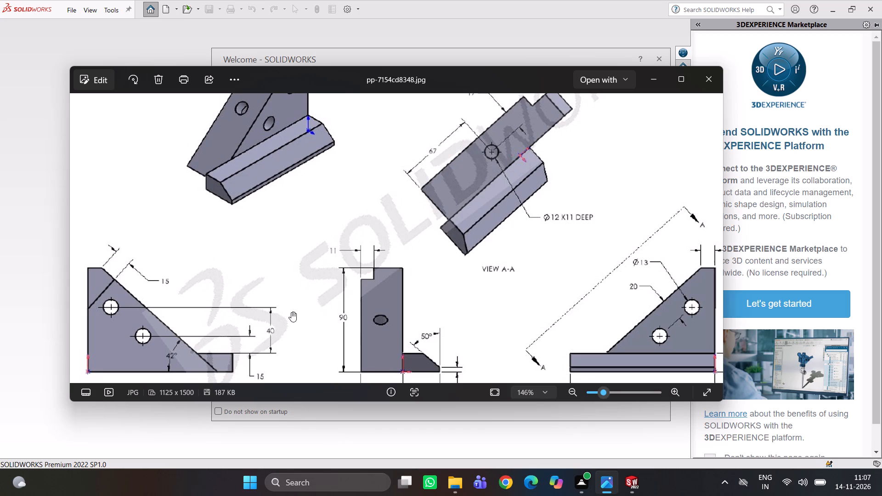
scroll(243, 311, up, 4)
scroll(260, 341, down, 5)
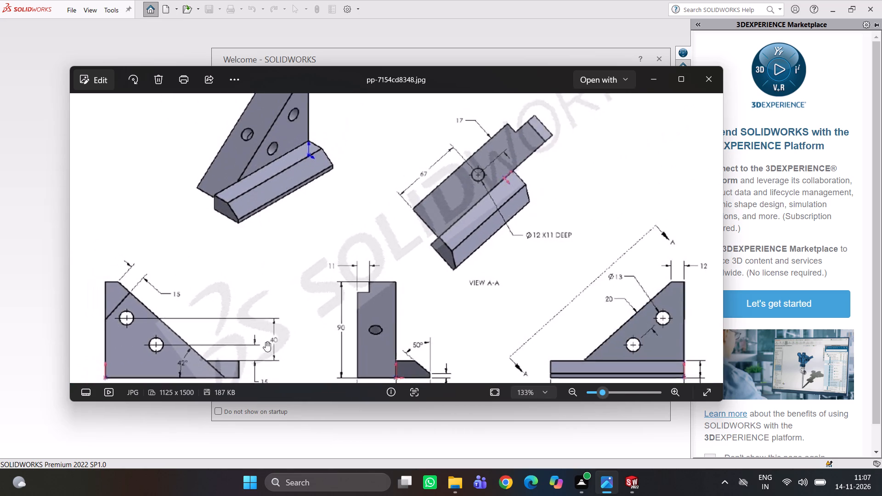
scroll(276, 337, down, 4)
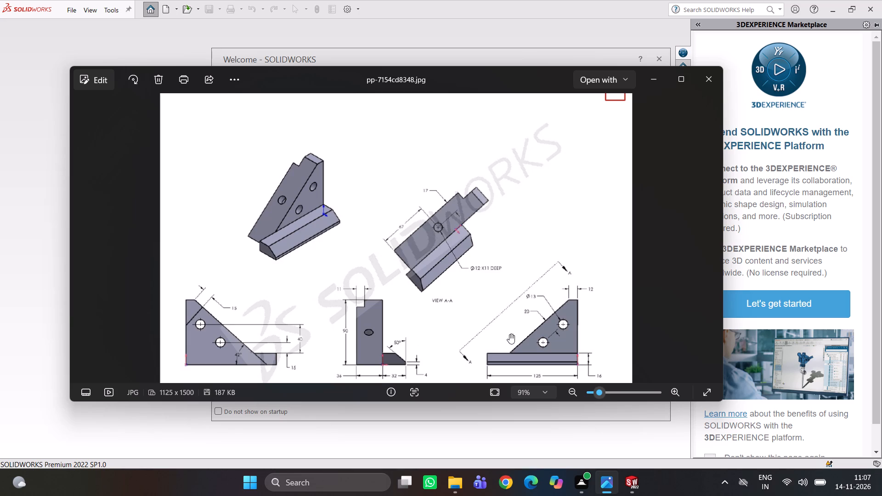
click(639, 479)
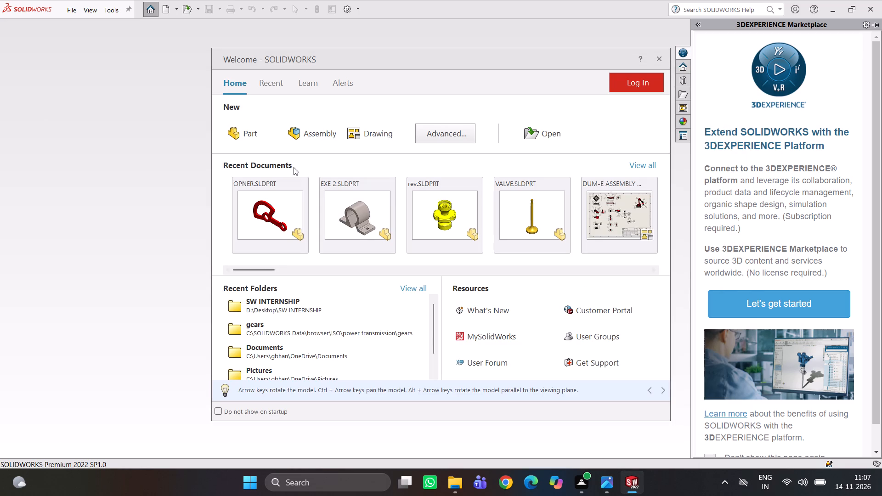
click(249, 134)
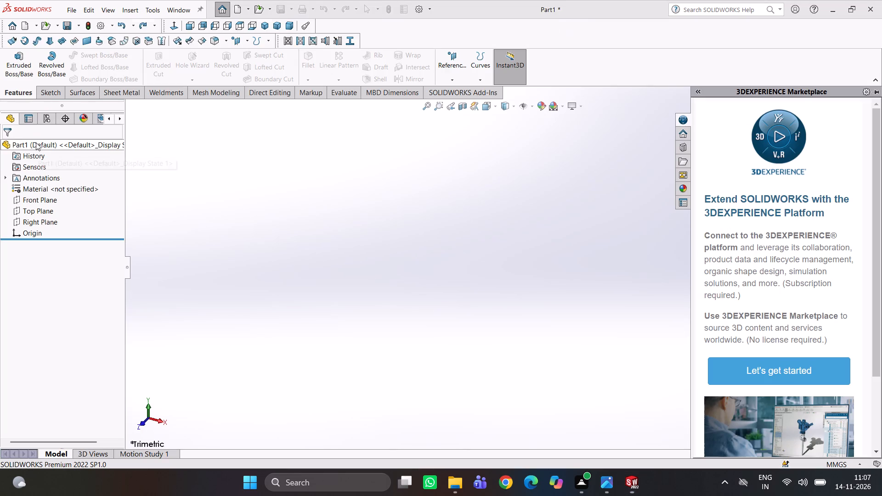
Sketch a closed right-trapezoid gusset profile on the Front Plane from the origin, base about 80 mm, vertical side about 64 mm, short top about 11 mm.
click(29, 205)
click(26, 200)
click(34, 190)
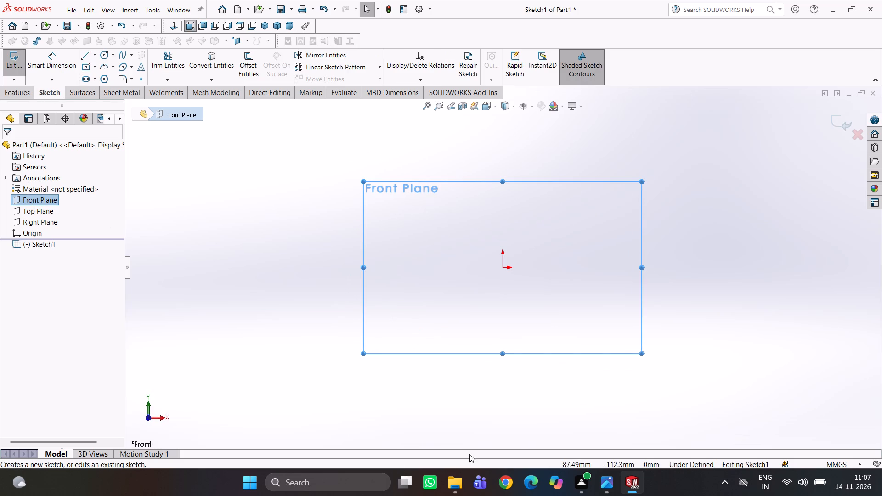
click(602, 480)
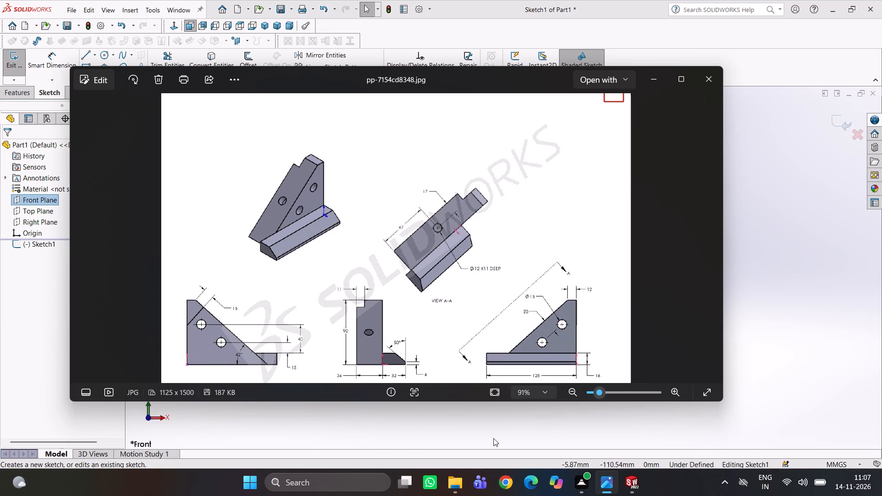
click(631, 484)
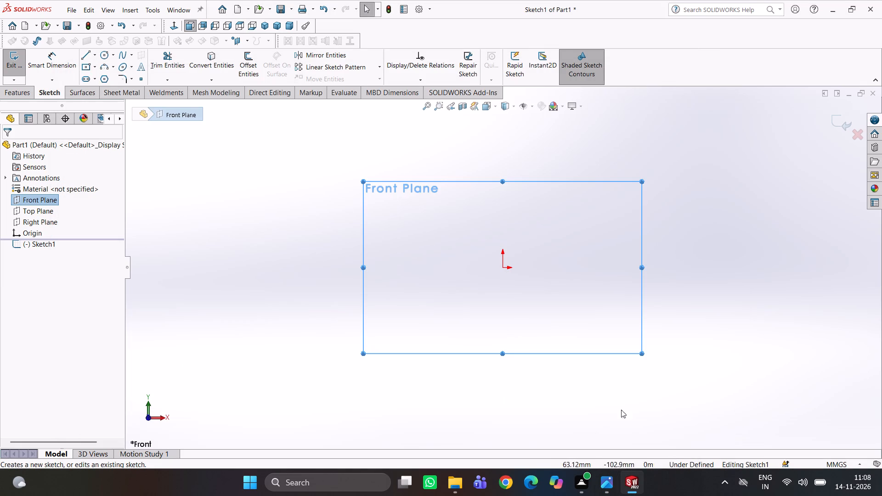
click(599, 487)
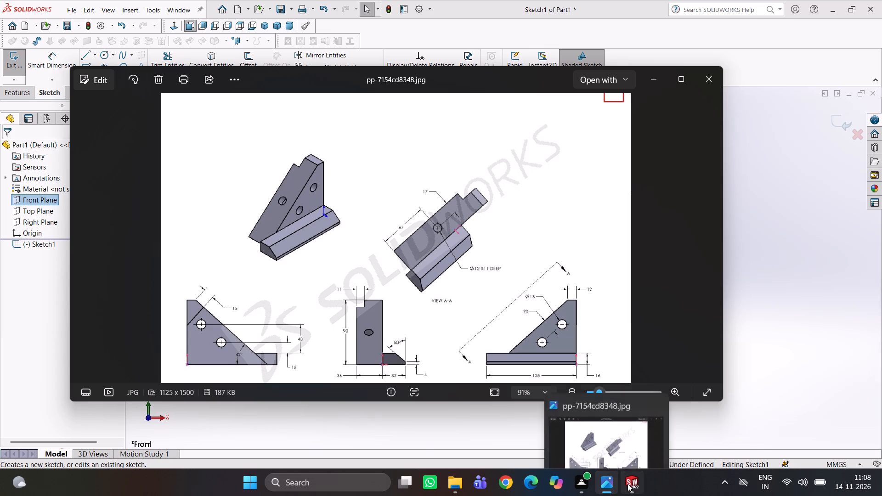
click(628, 484)
right_drag(298, 235, 156, 249)
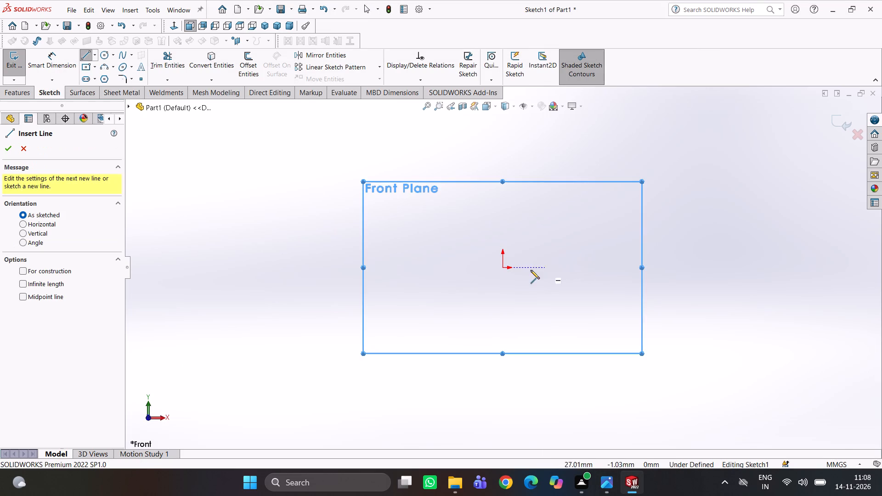
click(504, 267)
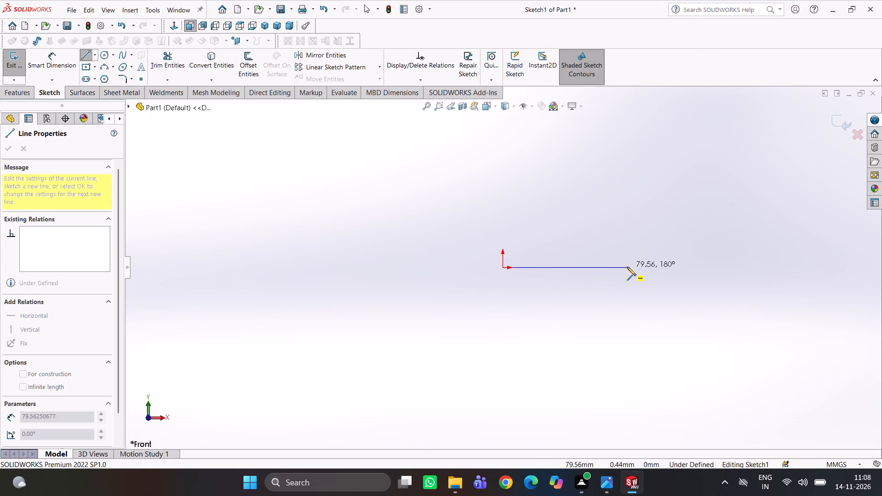
click(628, 266)
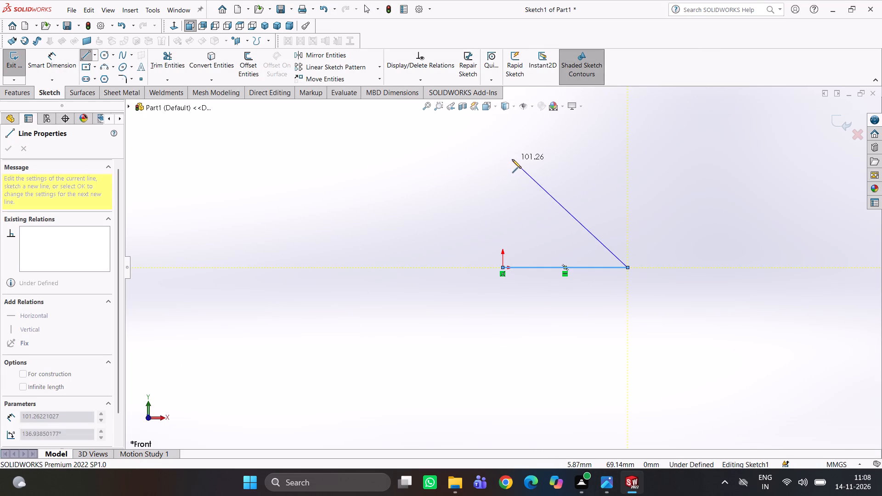
click(520, 167)
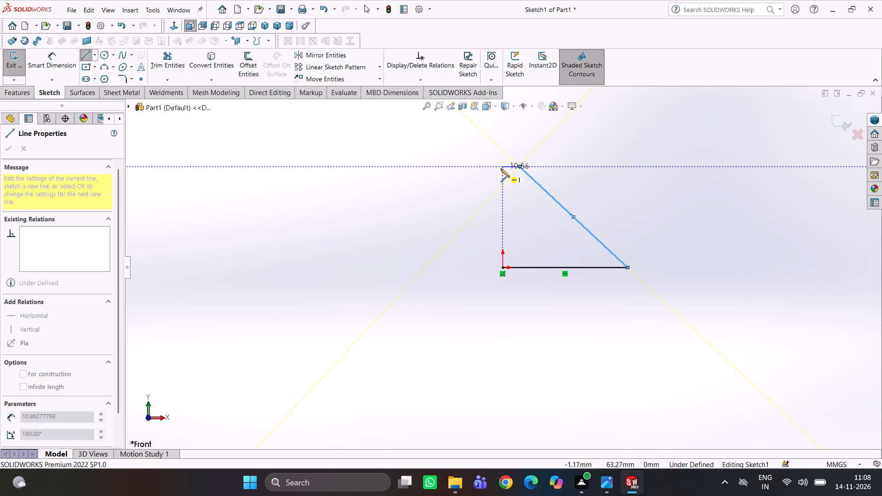
click(501, 169)
click(505, 270)
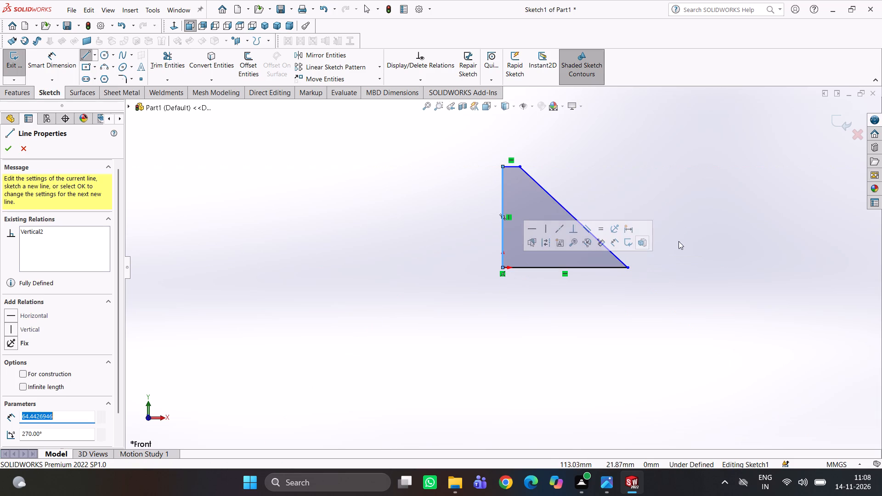
key(Escape)
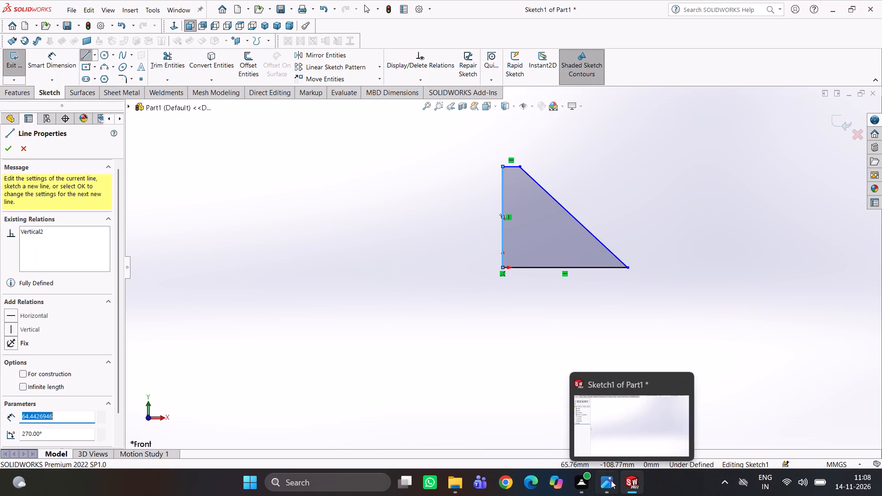
Following the drawing, dimension the angle between the profile's base and sloped line as 42°.
click(611, 481)
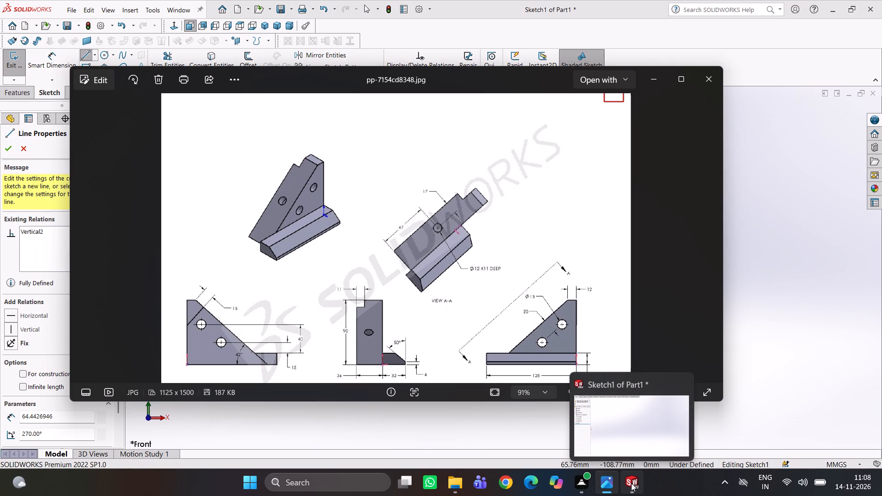
click(631, 483)
right_drag(666, 334, 661, 310)
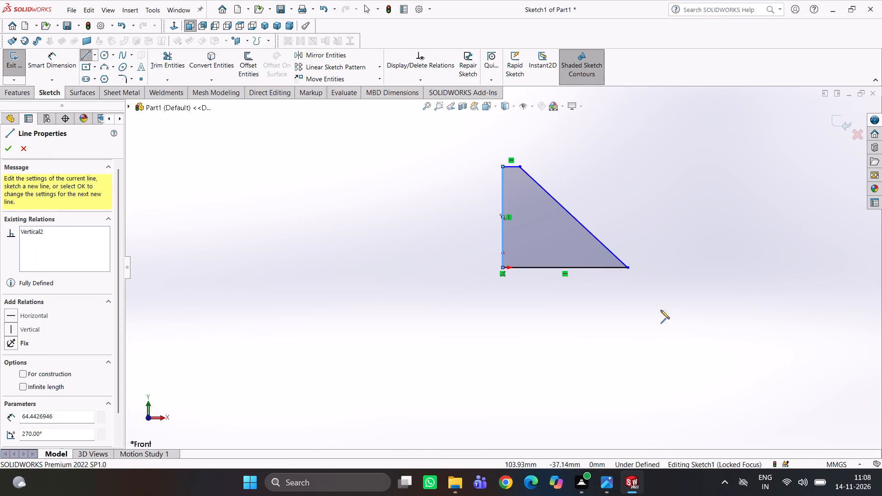
right_drag(661, 310, 643, 225)
scroll(650, 253, up, 1)
click(583, 267)
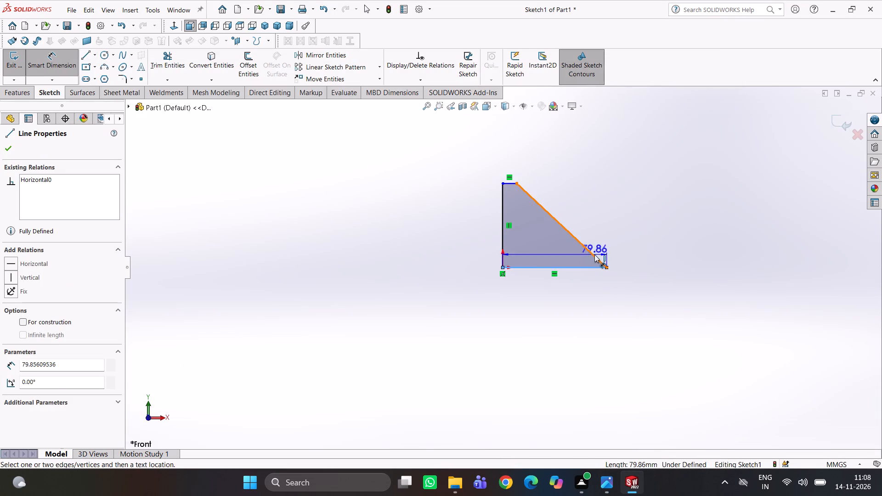
click(593, 255)
click(579, 257)
text(42)
key(Return)
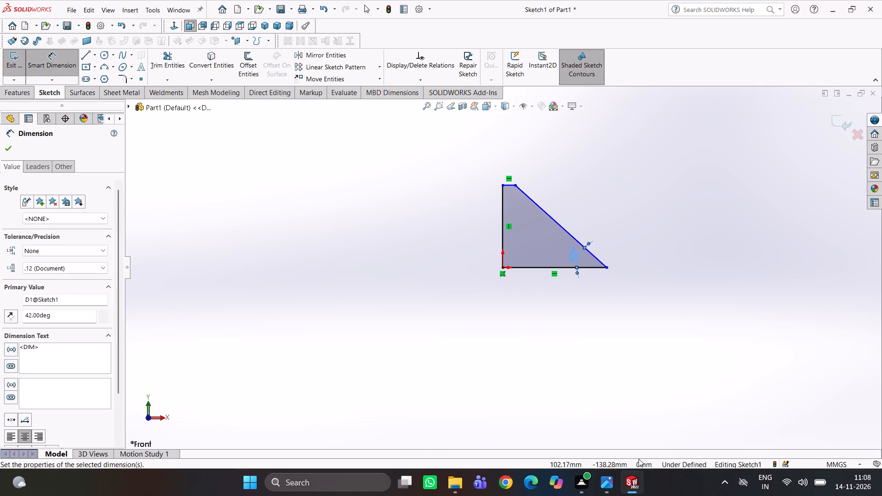
Following the drawing, dimension the profile's height between the base and the short top line as 90 mm.
click(607, 485)
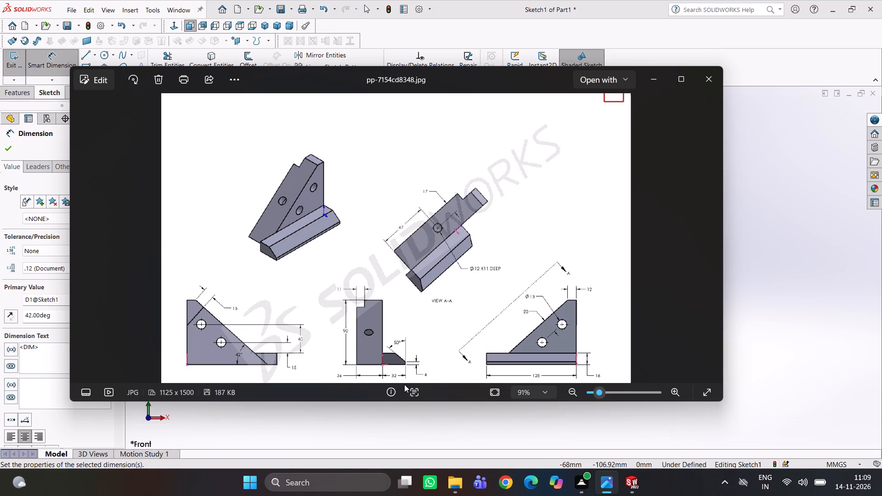
click(625, 483)
right_drag(486, 374, 486, 370)
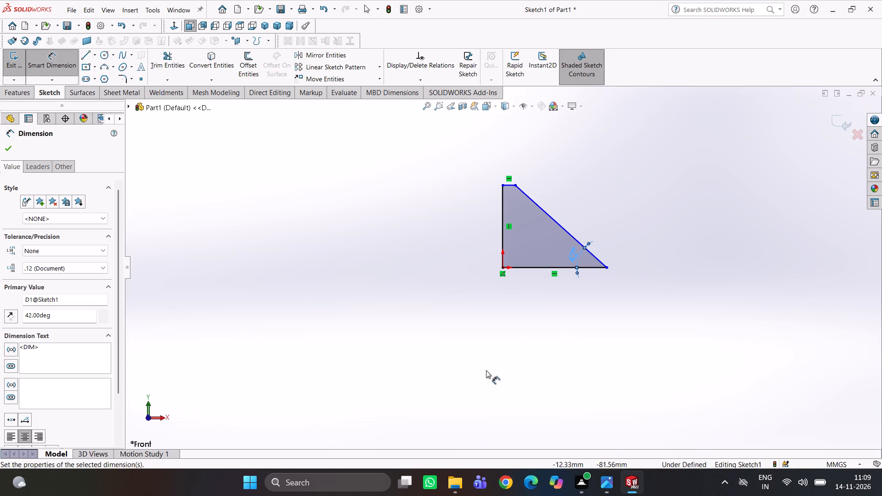
right_drag(486, 370, 465, 270)
right_drag(510, 347, 499, 257)
click(527, 265)
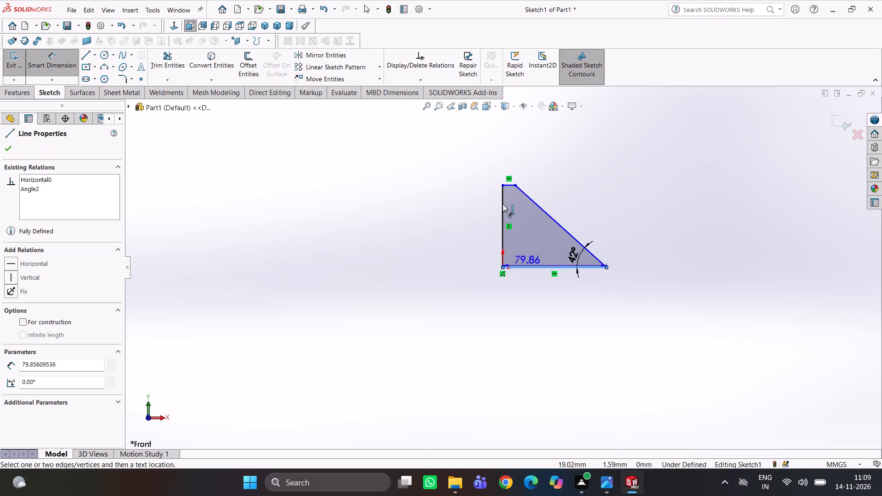
click(508, 185)
click(447, 204)
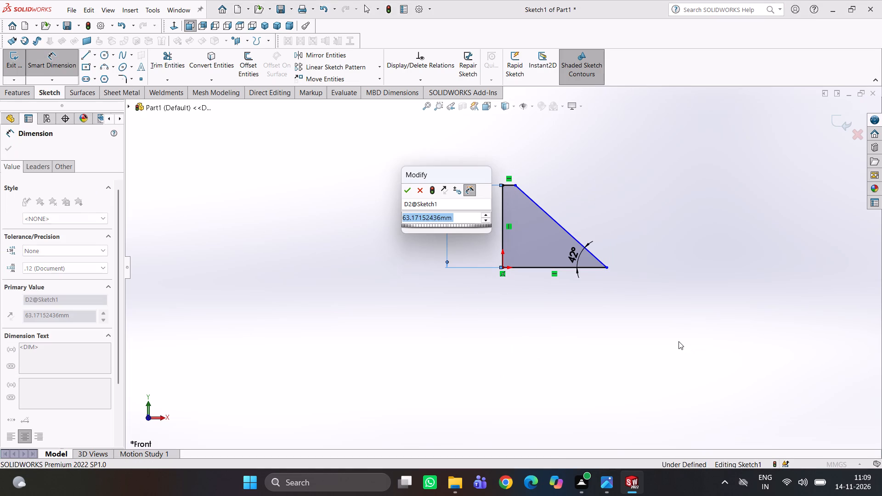
text(90)
key(Return)
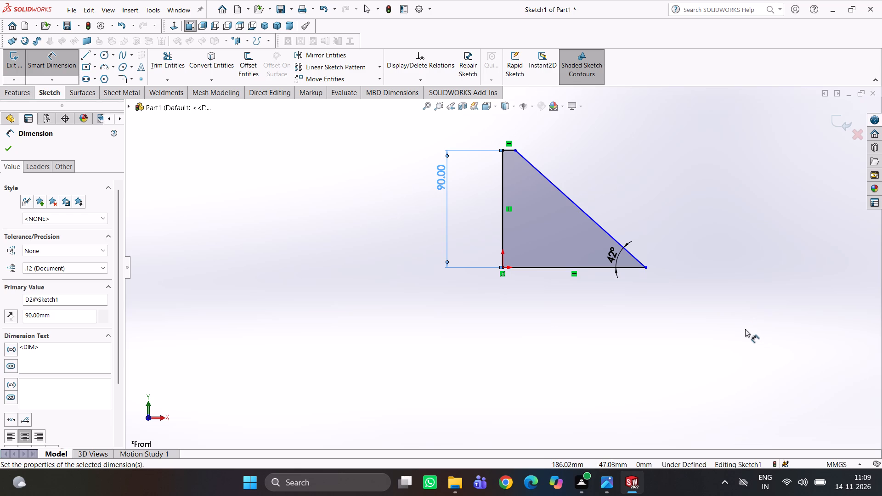
Switch to the reference drawing in Photos and examine its views for the gusset profile's remaining dimensions.
click(605, 490)
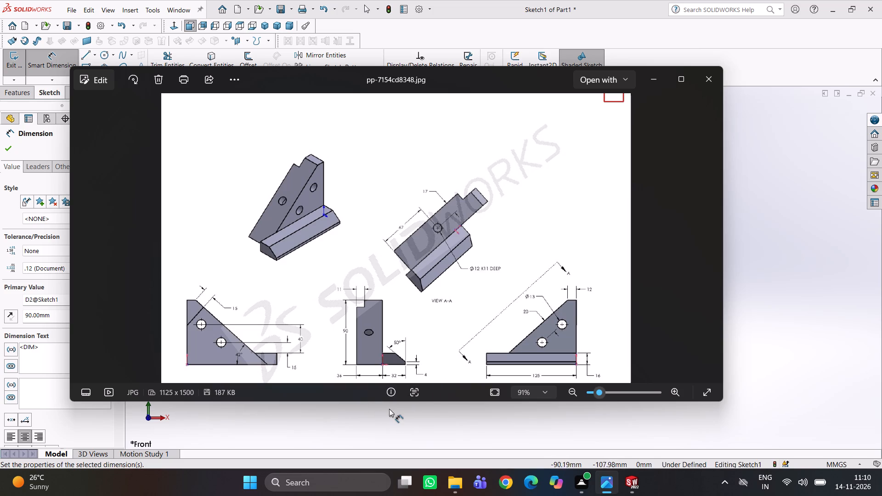
scroll(448, 342, up, 1)
scroll(448, 342, down, 1)
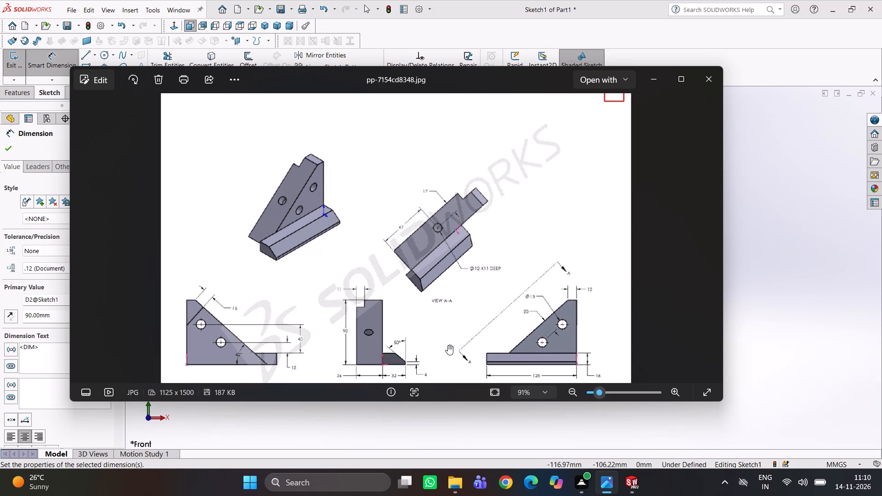
scroll(447, 345, down, 1)
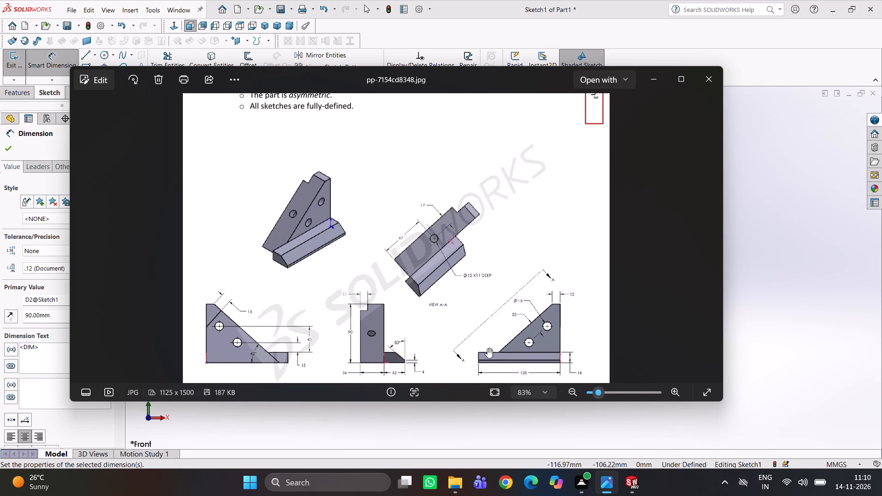
scroll(441, 254, up, 1)
scroll(443, 255, down, 2)
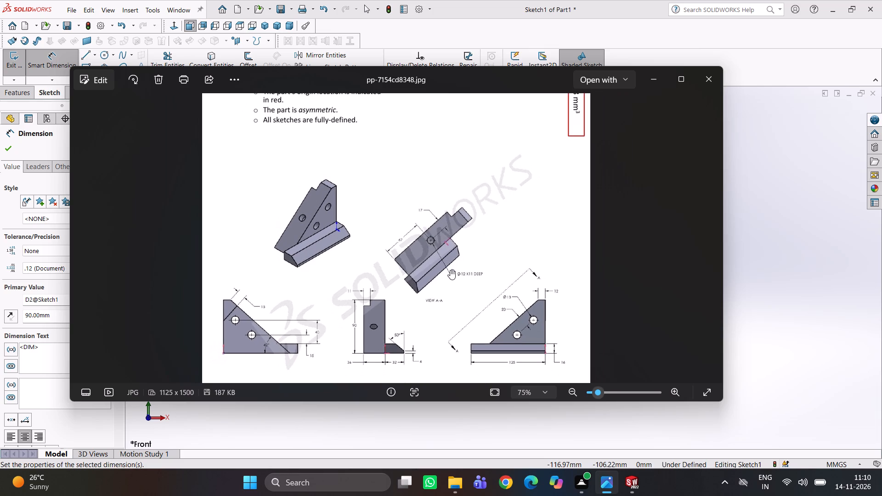
scroll(432, 282, down, 1)
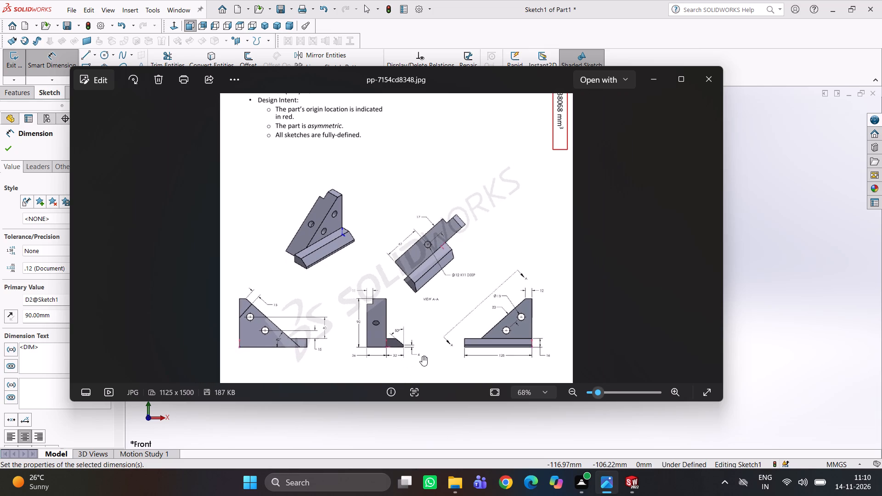
scroll(423, 351, down, 1)
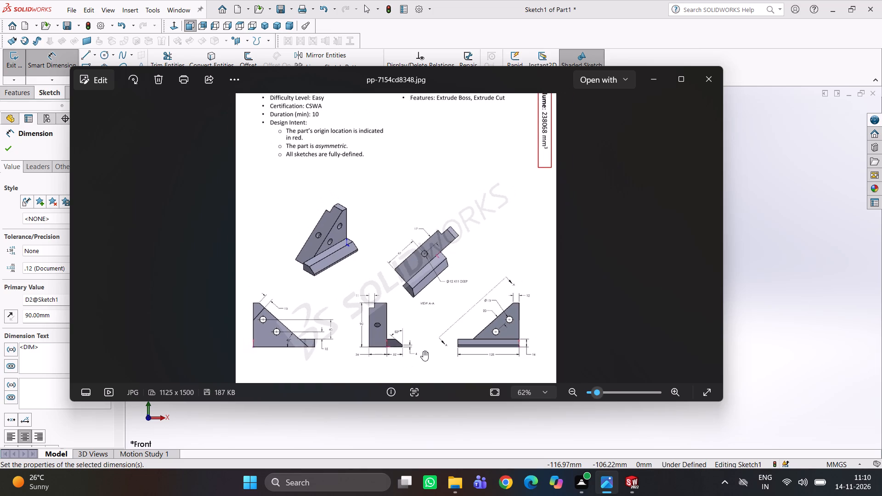
scroll(423, 350, up, 2)
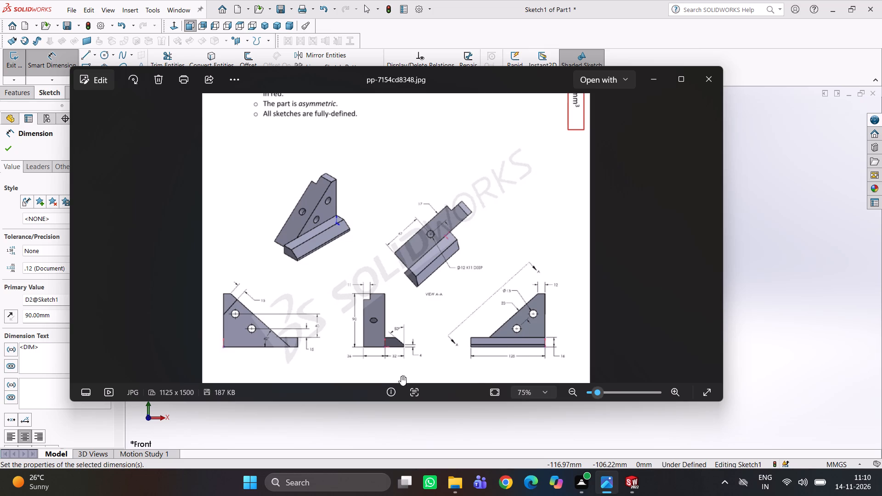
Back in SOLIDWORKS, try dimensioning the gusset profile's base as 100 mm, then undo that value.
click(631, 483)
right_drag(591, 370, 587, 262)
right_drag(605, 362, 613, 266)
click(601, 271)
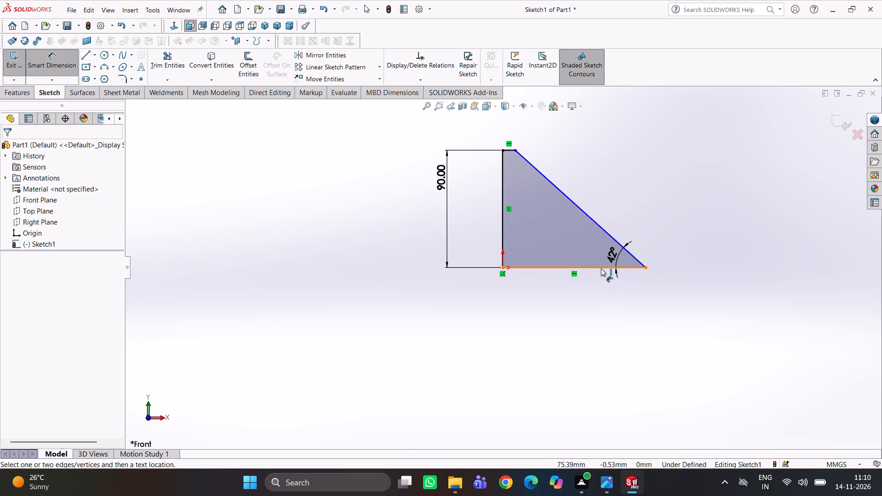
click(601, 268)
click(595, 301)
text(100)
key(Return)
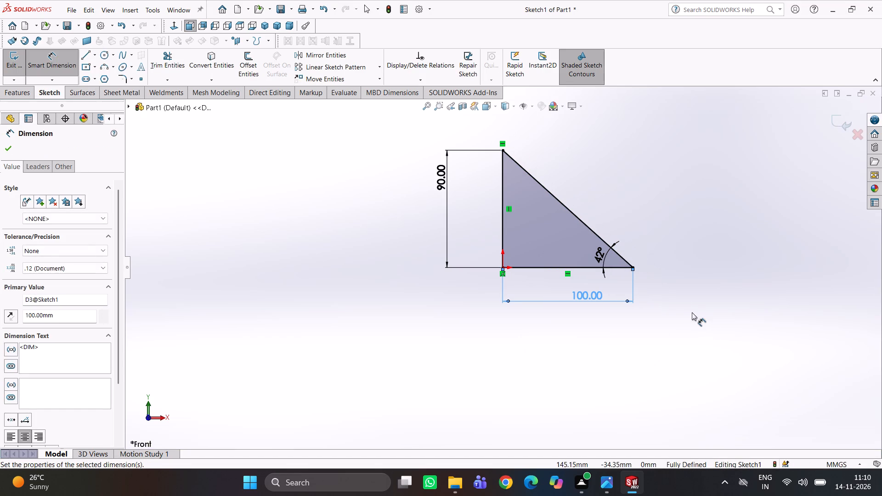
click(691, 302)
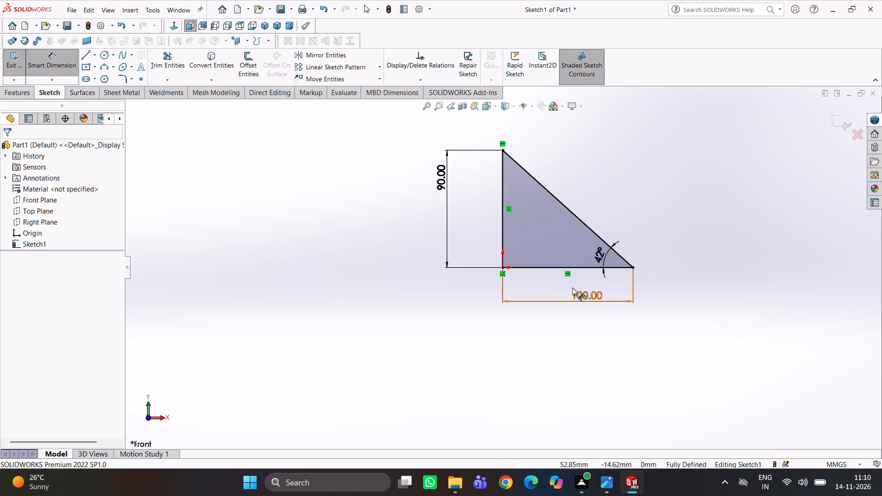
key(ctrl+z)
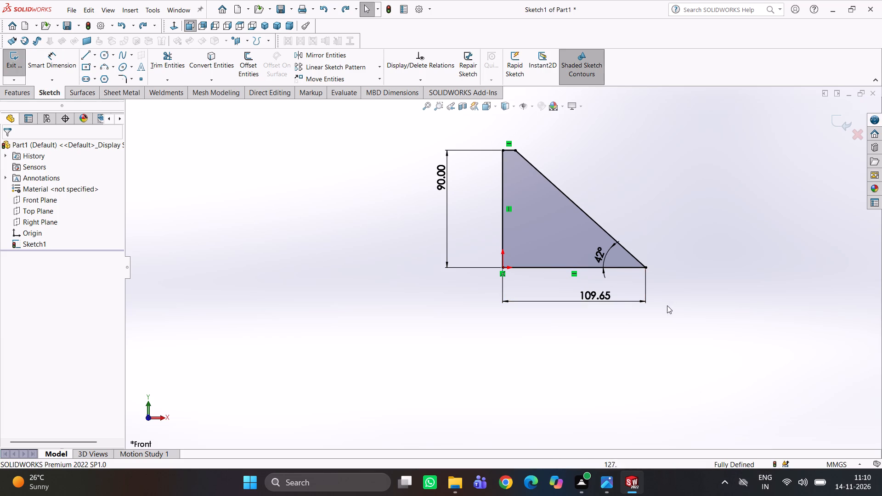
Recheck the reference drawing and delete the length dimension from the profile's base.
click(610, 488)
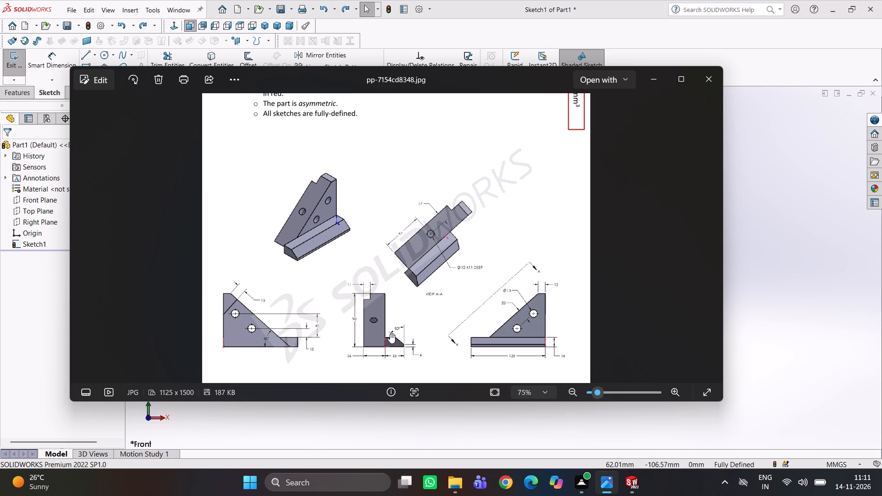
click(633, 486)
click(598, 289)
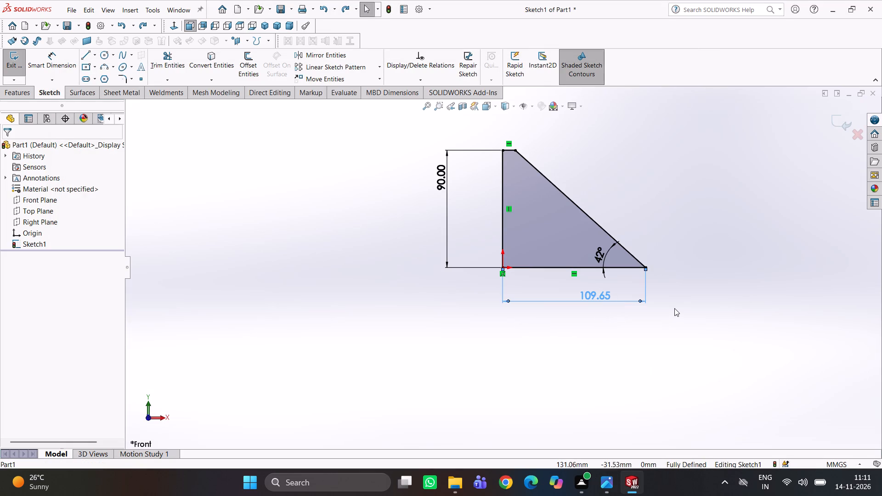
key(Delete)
Following the drawing, dimension the profile's short top line as 12 mm.
right_drag(794, 238, 759, 168)
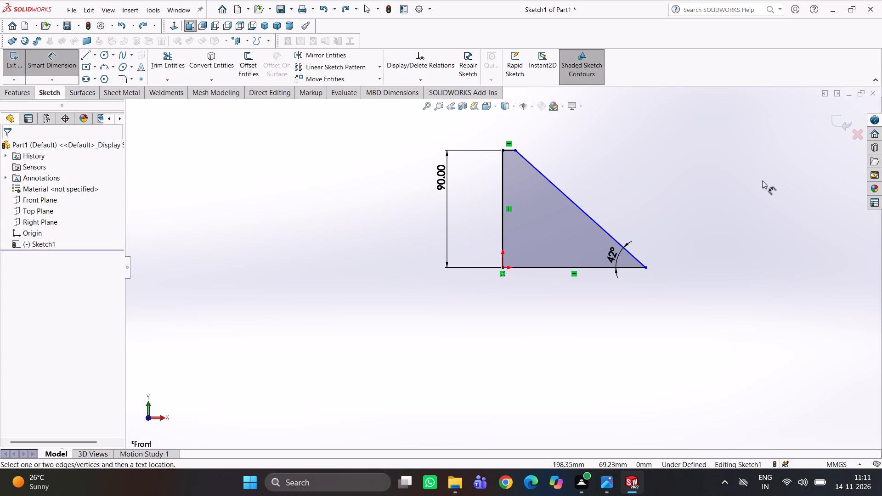
click(509, 151)
click(513, 121)
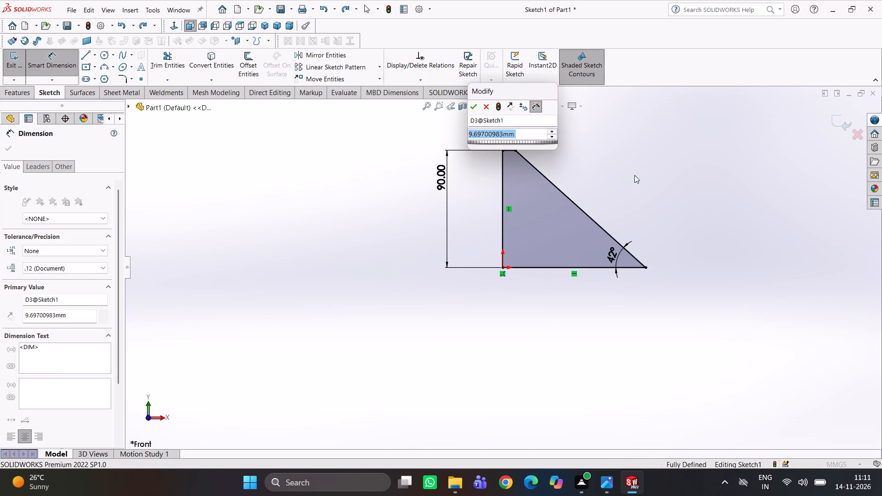
text(12)
key(Return)
click(637, 177)
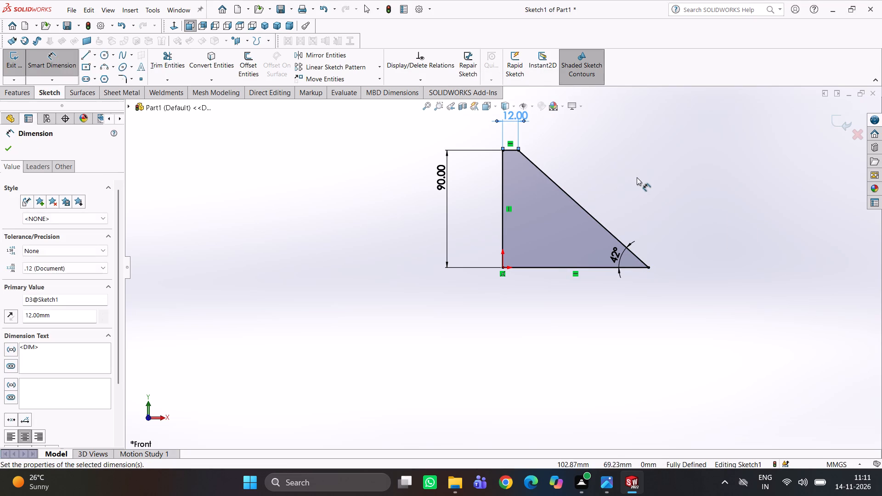
Extrude the gusset profile as a boss using Mid Plane with the drawing's 36 mm thickness.
click(0, 93)
click(19, 62)
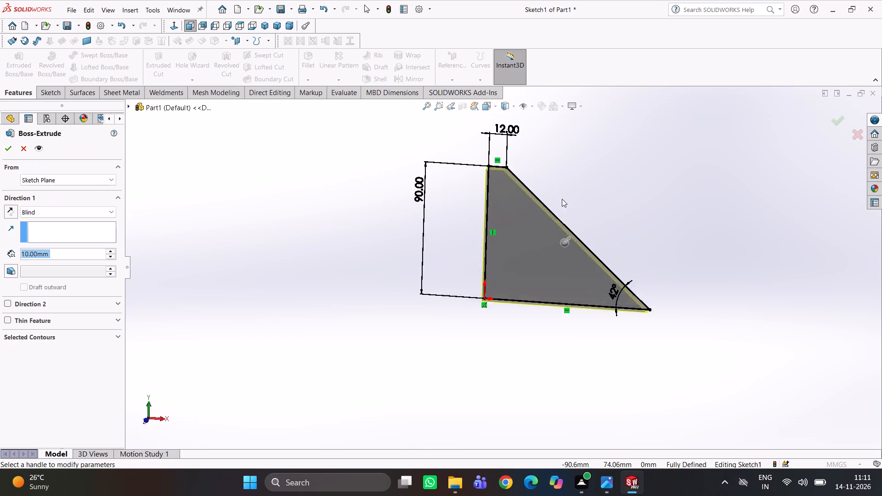
click(60, 209)
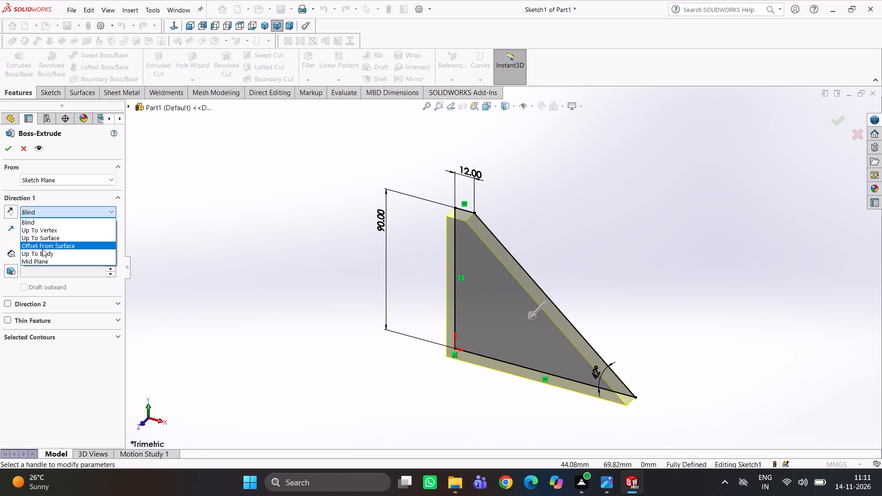
click(37, 260)
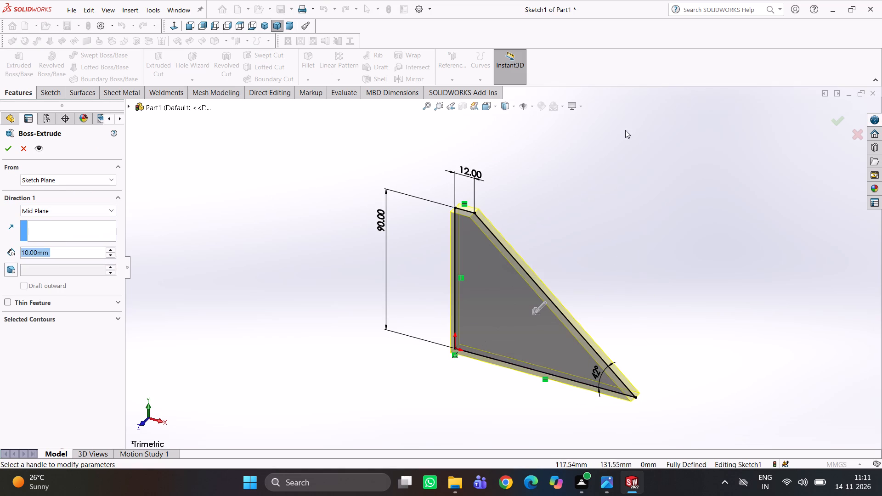
click(611, 480)
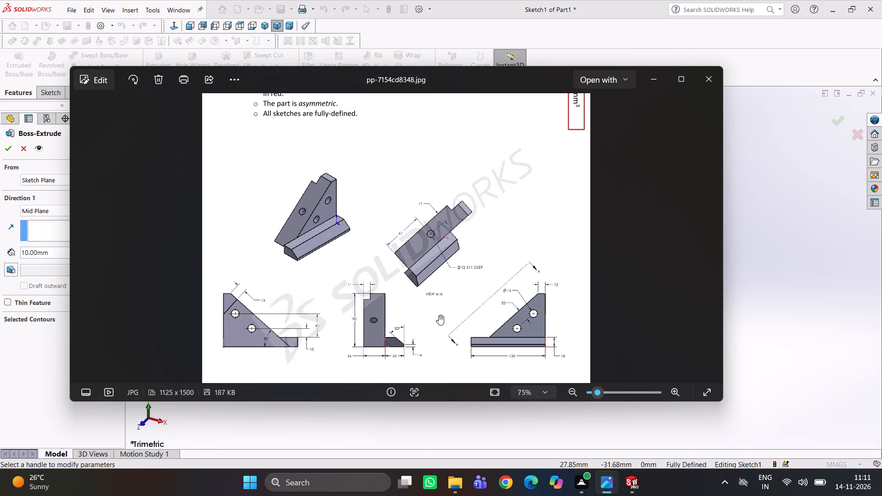
click(619, 495)
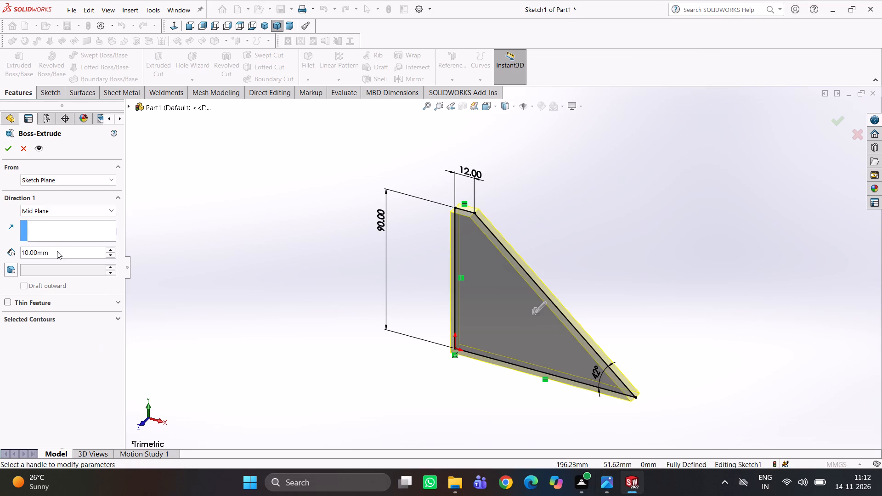
drag(57, 251, 15, 259)
text(36)
key(Return)
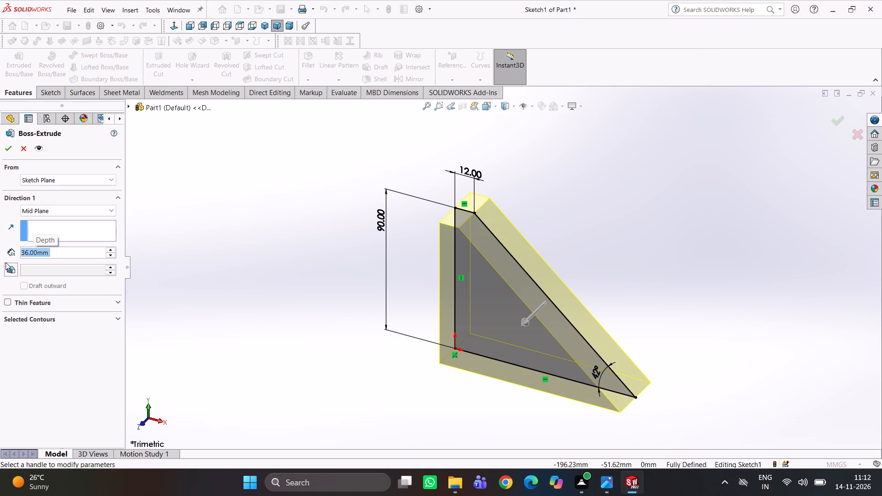
click(10, 144)
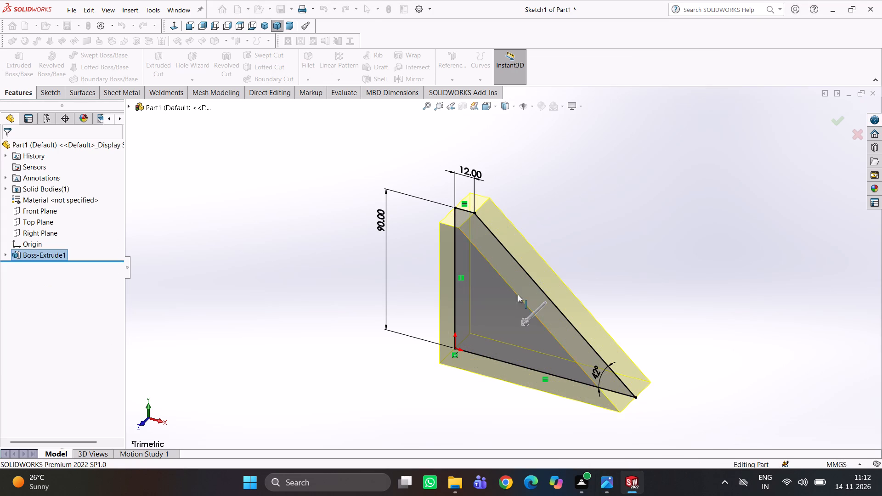
click(622, 242)
Inspect the extruded gusset and examine the reference drawing for the step cut near its top.
scroll(638, 290, up, 1)
middle_drag(638, 290, 667, 284)
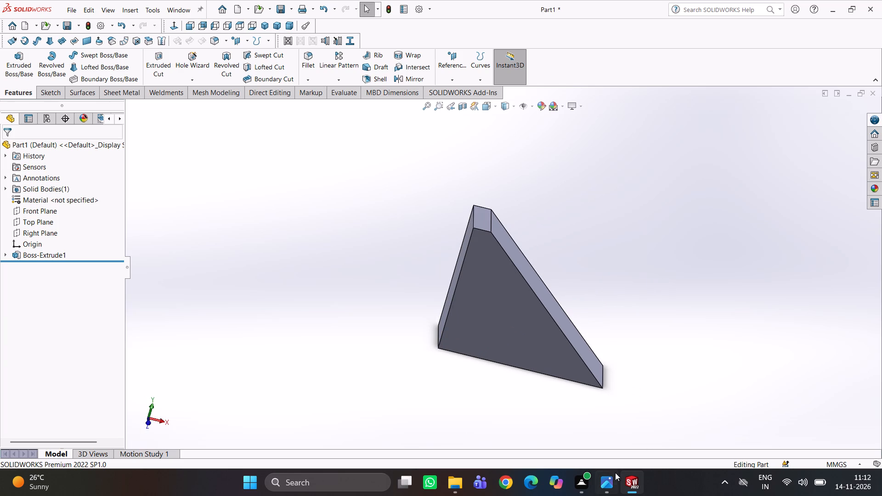
click(612, 480)
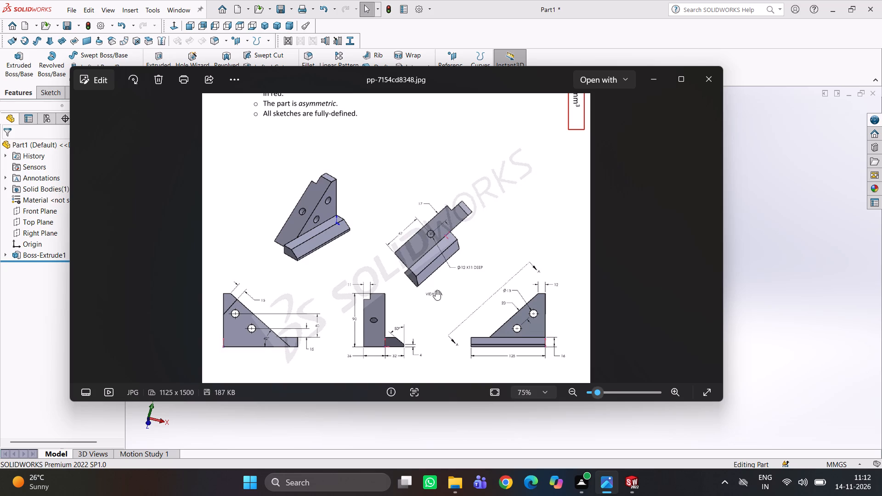
scroll(425, 274, up, 2)
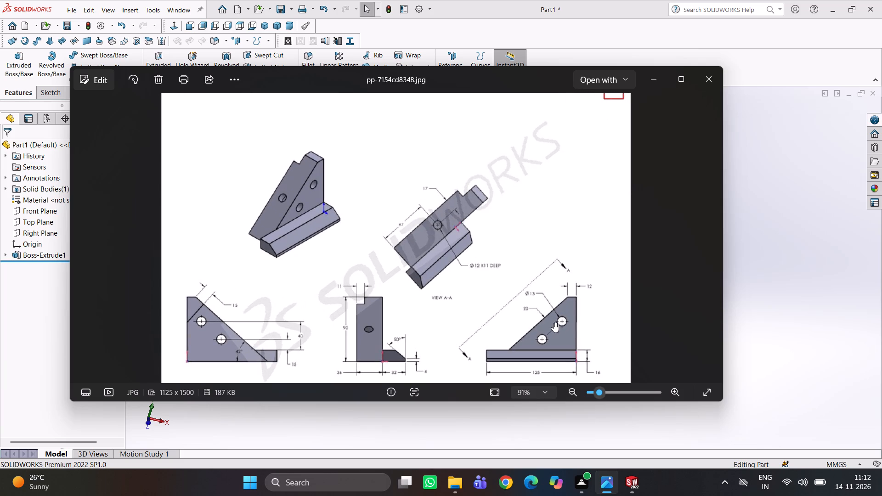
scroll(554, 322, down, 1)
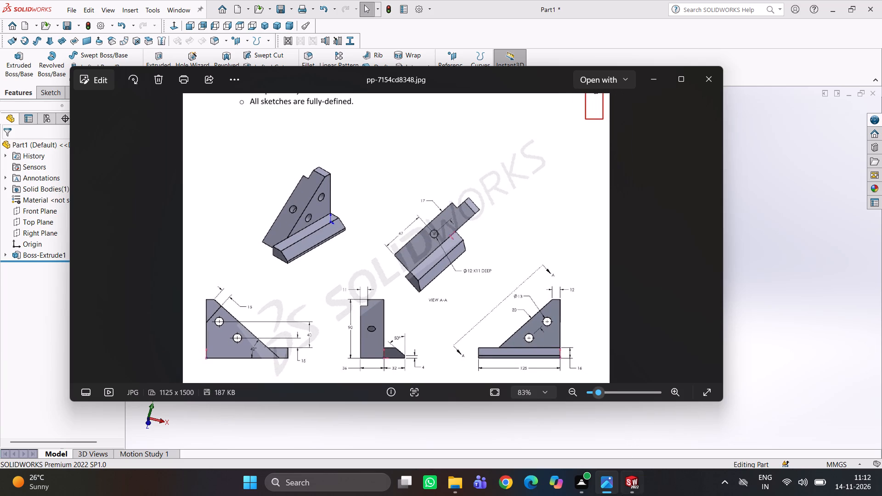
click(632, 483)
middle_drag(551, 268, 545, 264)
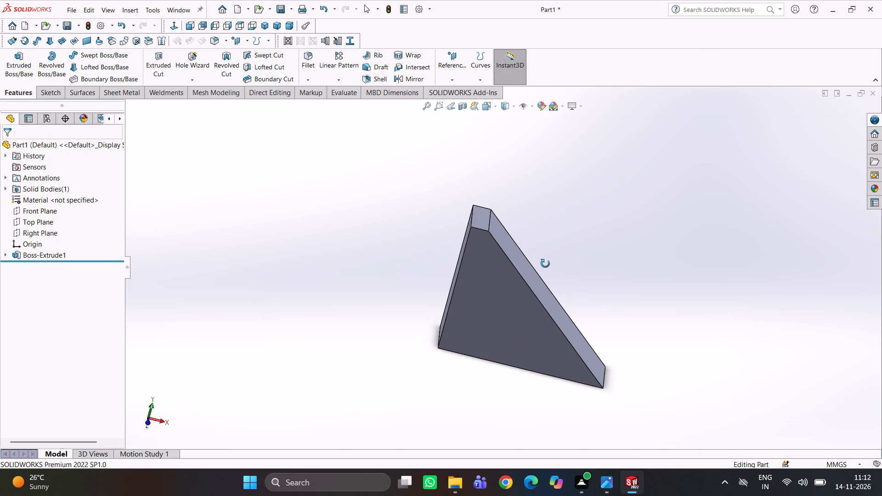
middle_drag(545, 264, 511, 313)
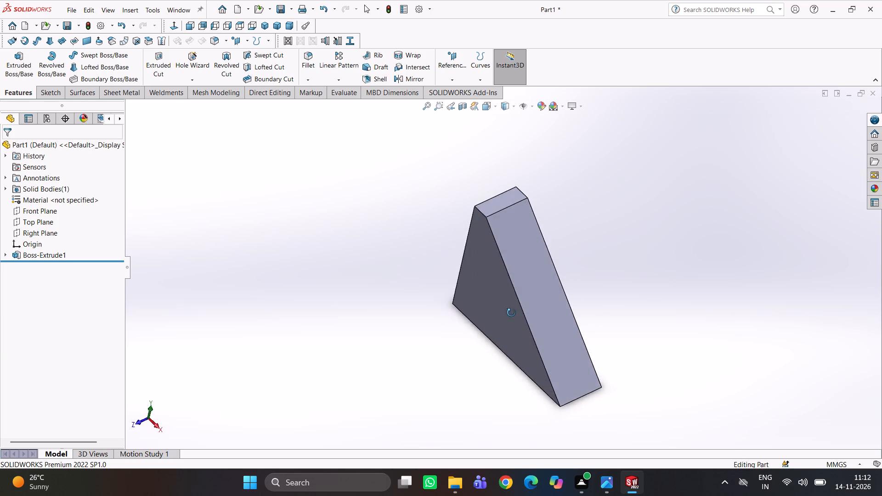
middle_drag(511, 313, 560, 243)
Start a sketch on the gusset's front triangular face and draw an angled line about 24 mm long from the sloped edge to the vertical edge near the top.
double_click(506, 272)
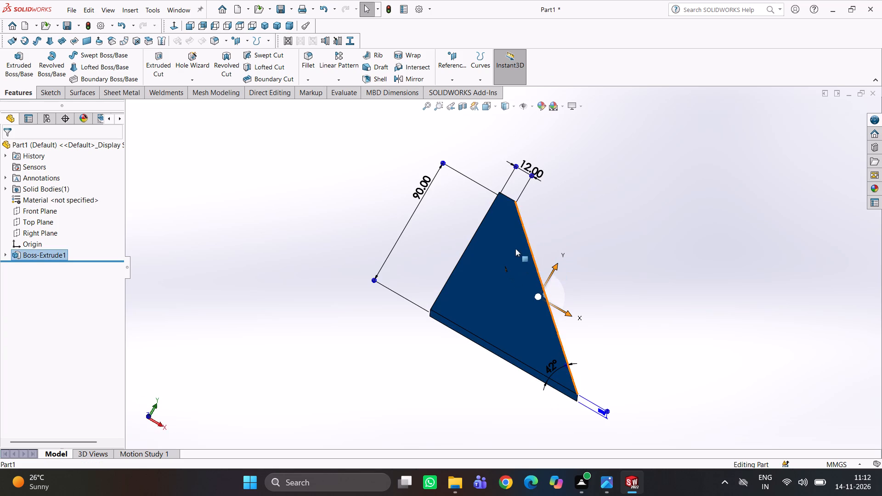
click(507, 252)
click(546, 226)
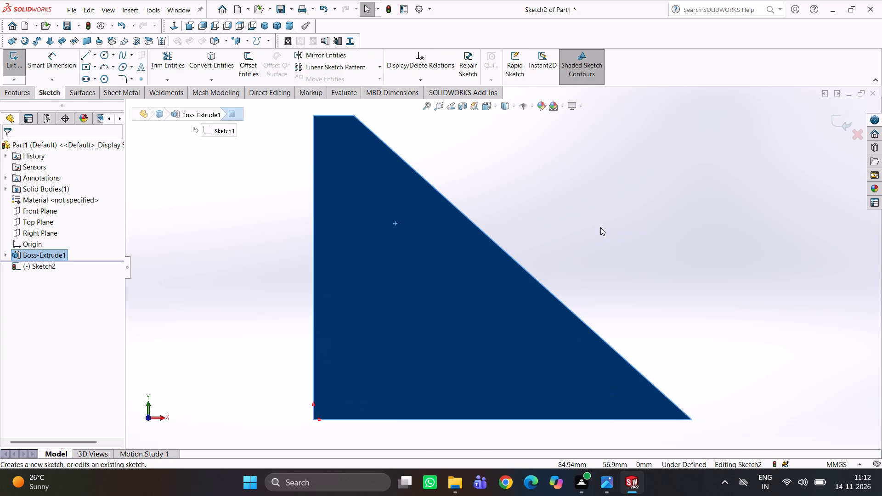
scroll(603, 223, up, 3)
right_drag(635, 196, 557, 217)
scroll(419, 194, down, 6)
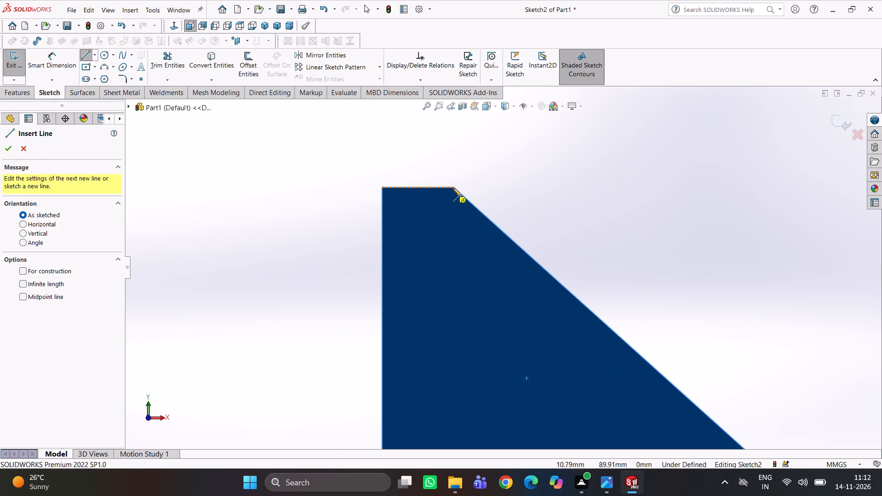
click(489, 220)
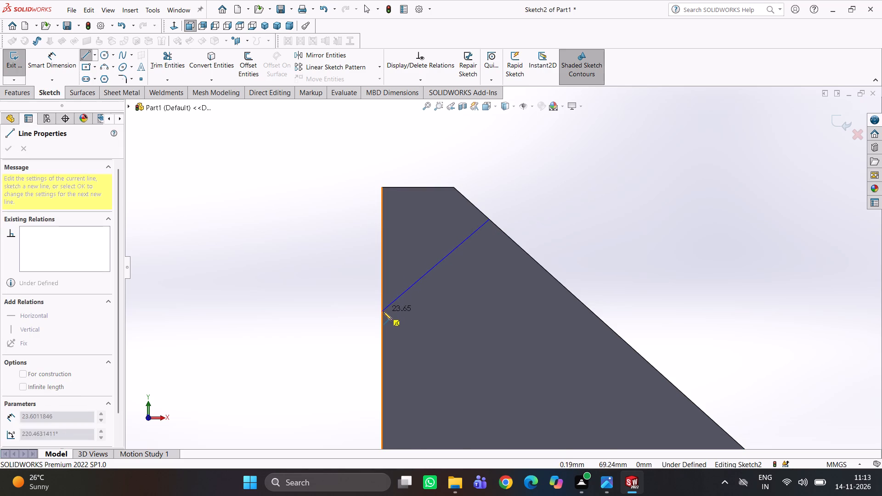
click(383, 312)
key(Escape)
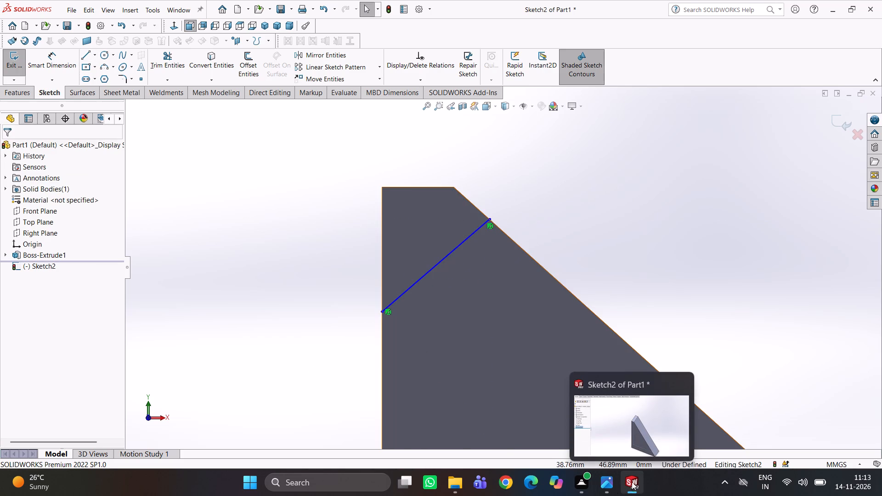
Following the drawing, dimension the distance from the gusset's top sloped corner to the angled line's upper end as 15 mm.
click(611, 486)
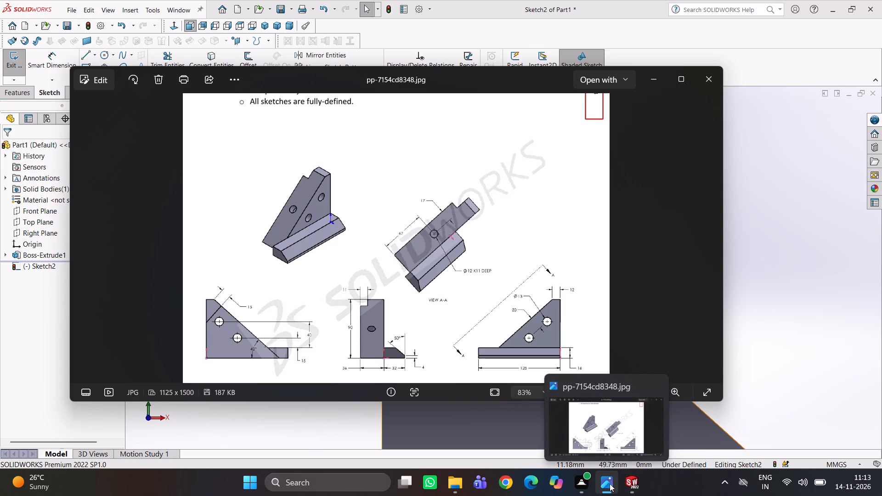
click(635, 484)
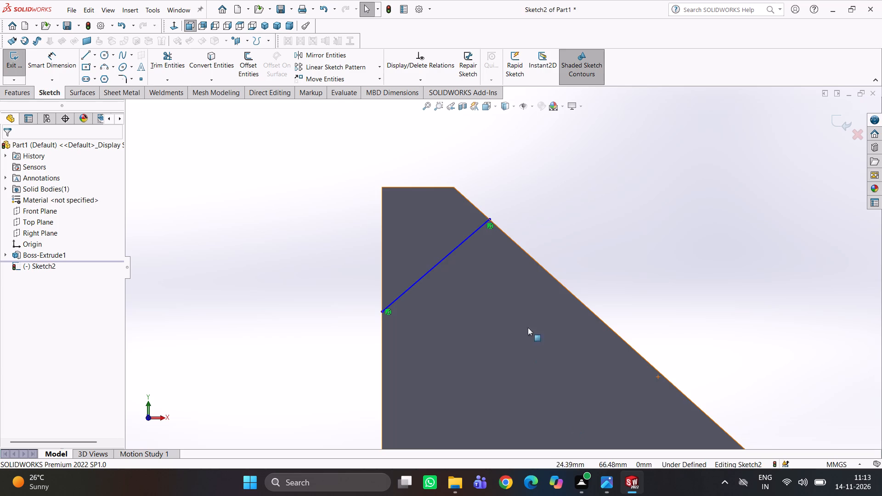
scroll(504, 329, up, 3)
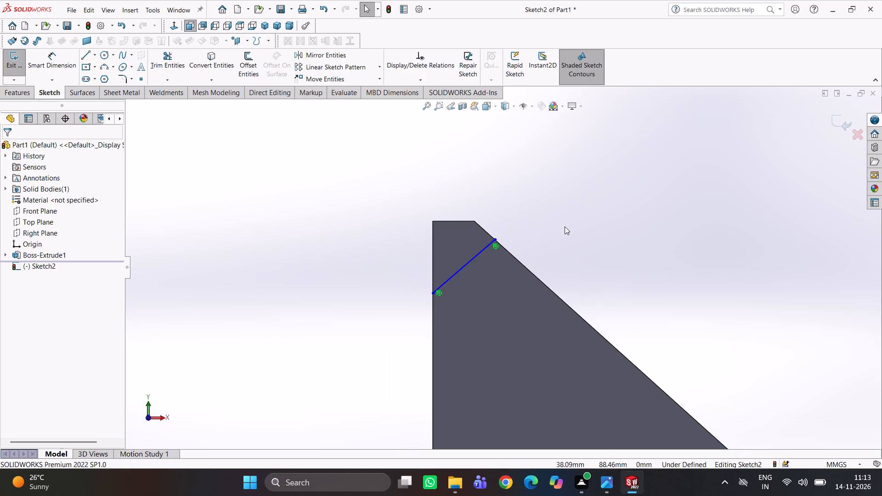
right_drag(564, 232, 548, 128)
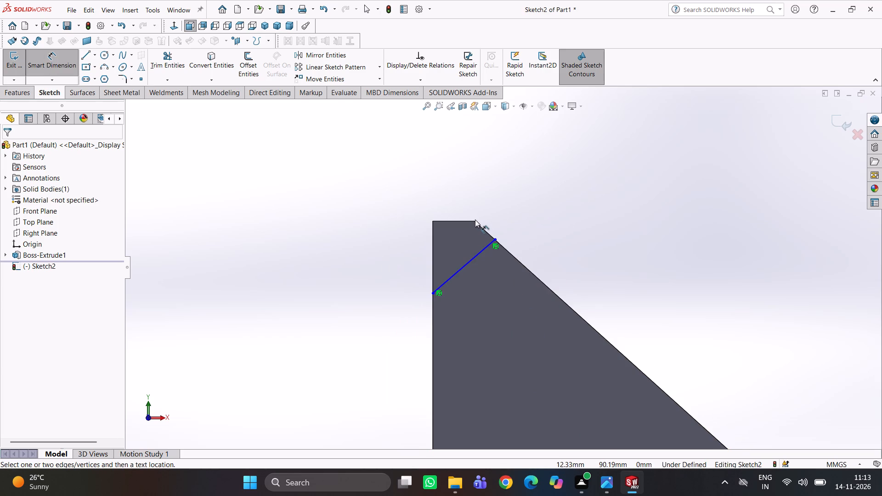
click(475, 220)
click(475, 221)
click(496, 239)
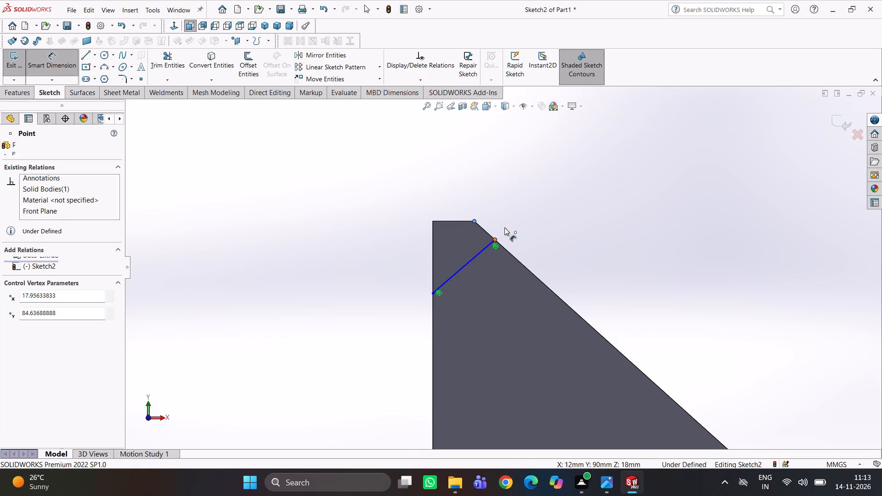
click(518, 205)
text(15)
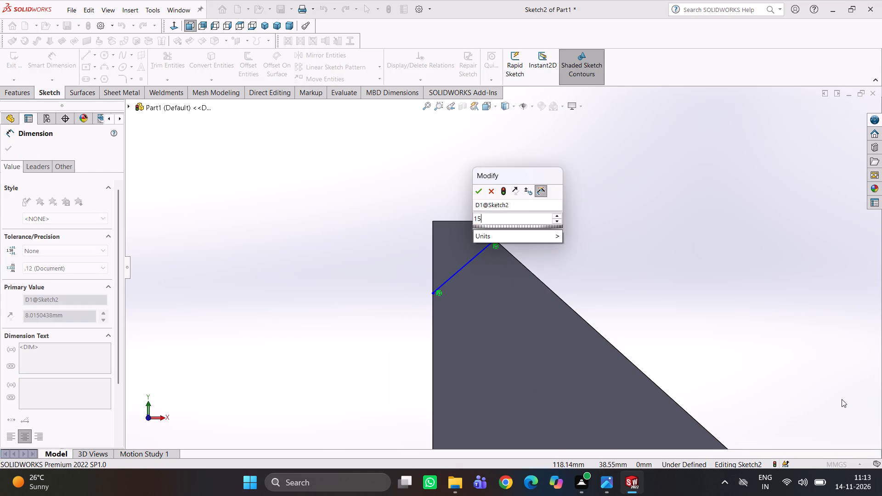
key(Return)
click(711, 322)
Dimension the height from the origin to the angled line's lower end on the vertical edge as 40 mm.
scroll(686, 330, up, 5)
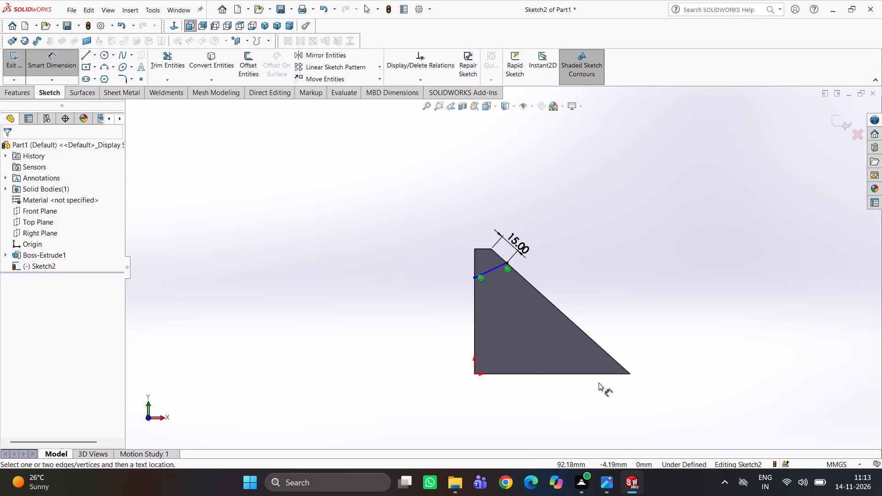
scroll(521, 364, down, 4)
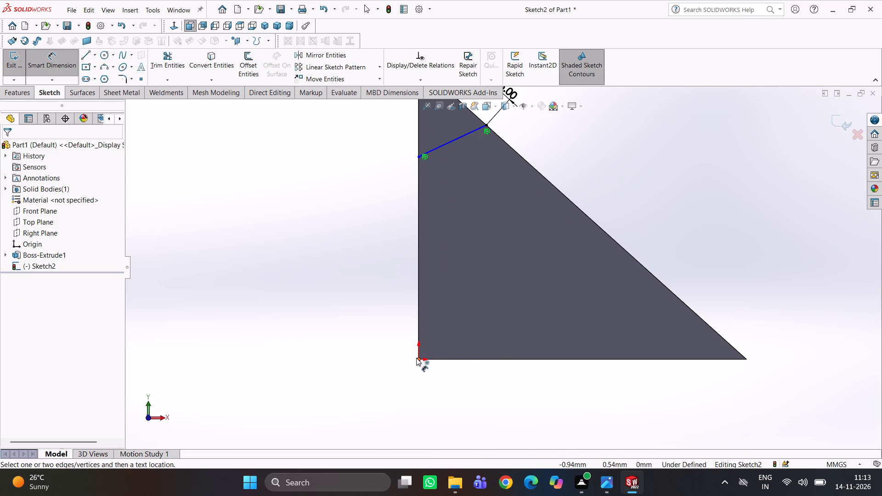
click(419, 358)
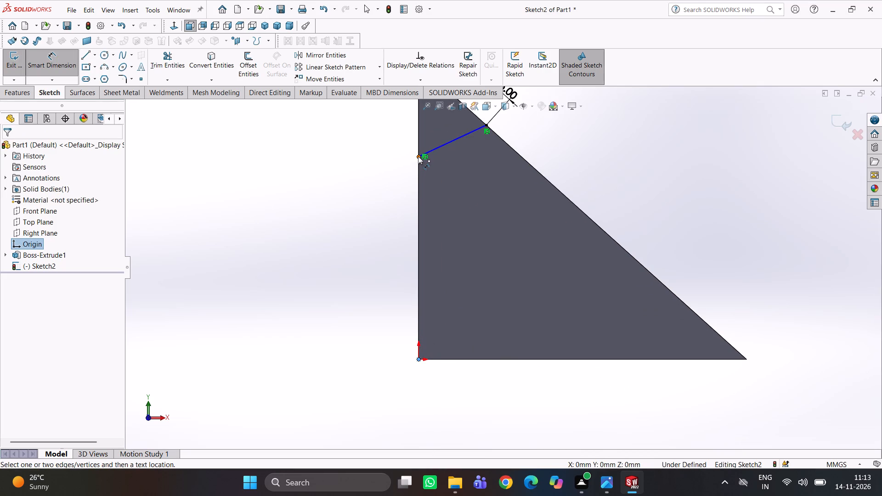
click(418, 156)
click(367, 220)
text(40)
key(Return)
scroll(644, 250, up, 4)
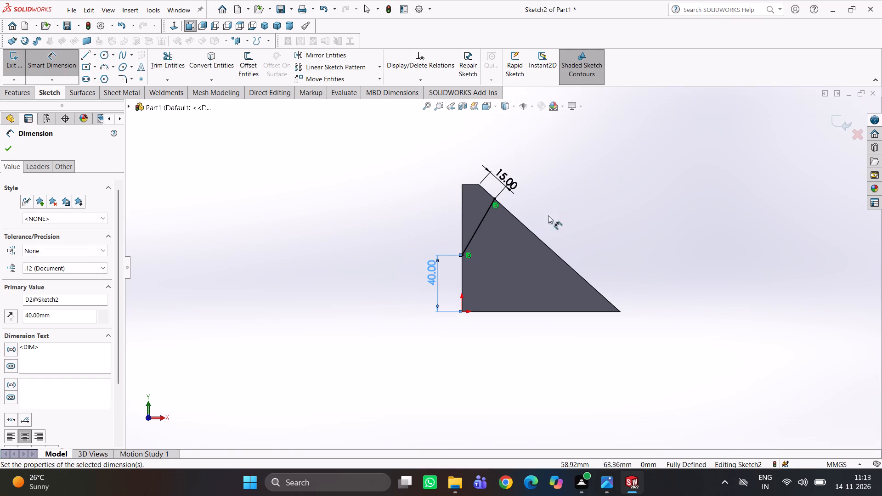
click(558, 203)
Examine the reference drawing for how the height of the step cut's lower end is dimensioned relative to the base.
scroll(483, 247, down, 4)
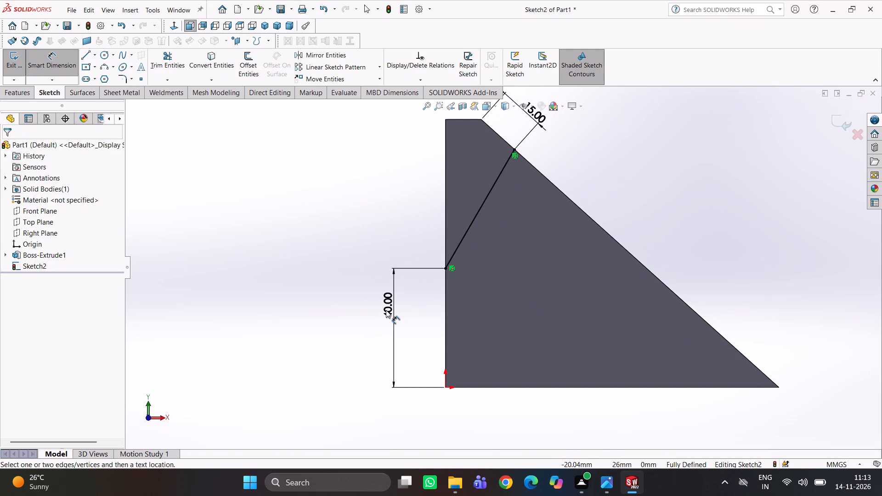
click(386, 309)
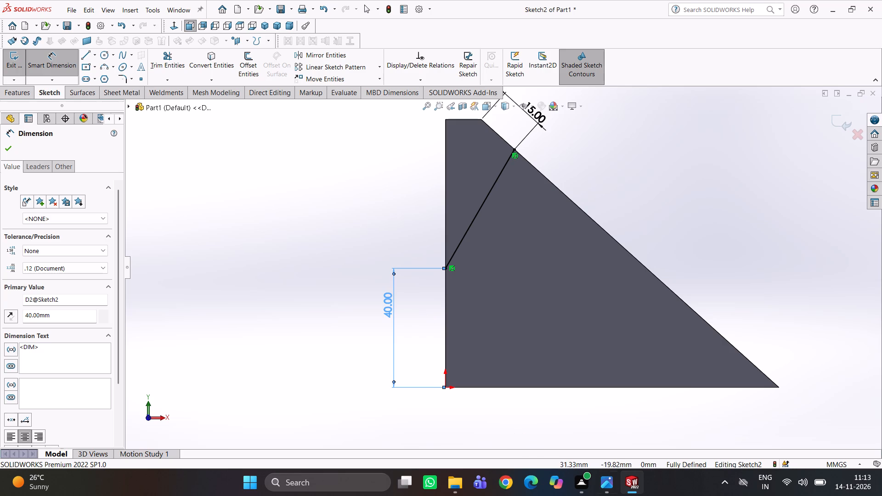
click(603, 481)
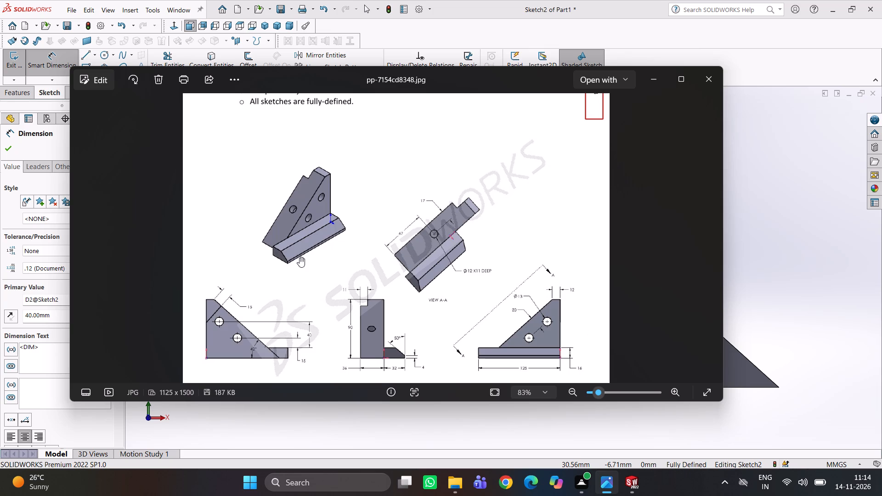
scroll(308, 244, up, 3)
scroll(327, 255, down, 4)
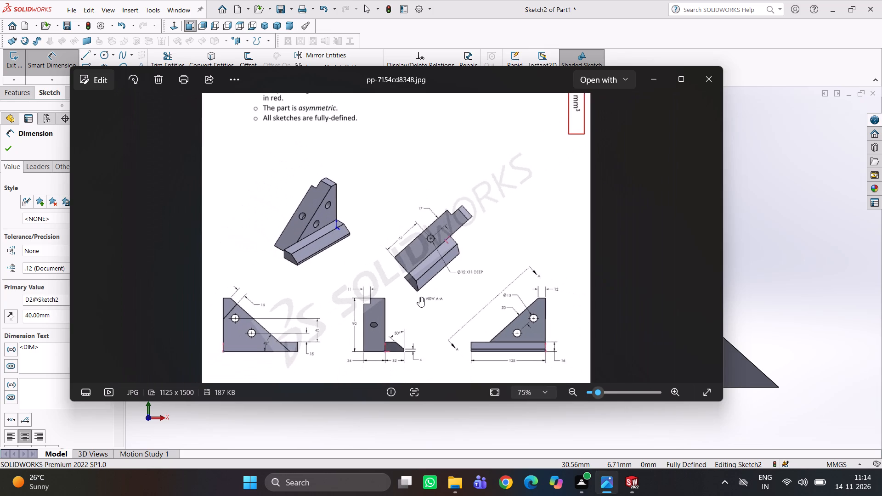
scroll(404, 317, down, 1)
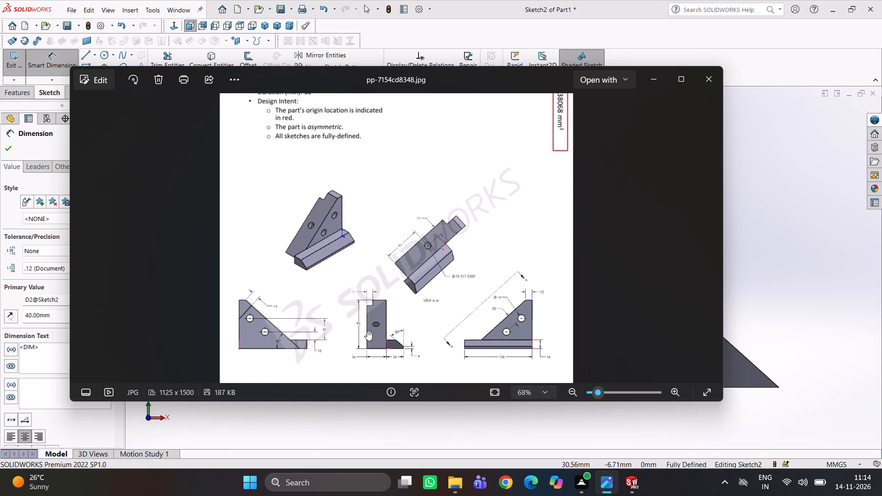
scroll(377, 304, up, 3)
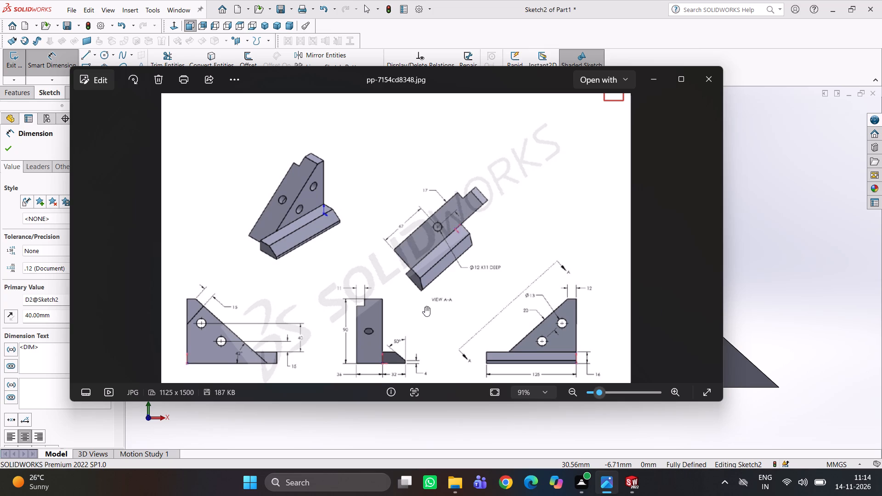
scroll(279, 247, up, 2)
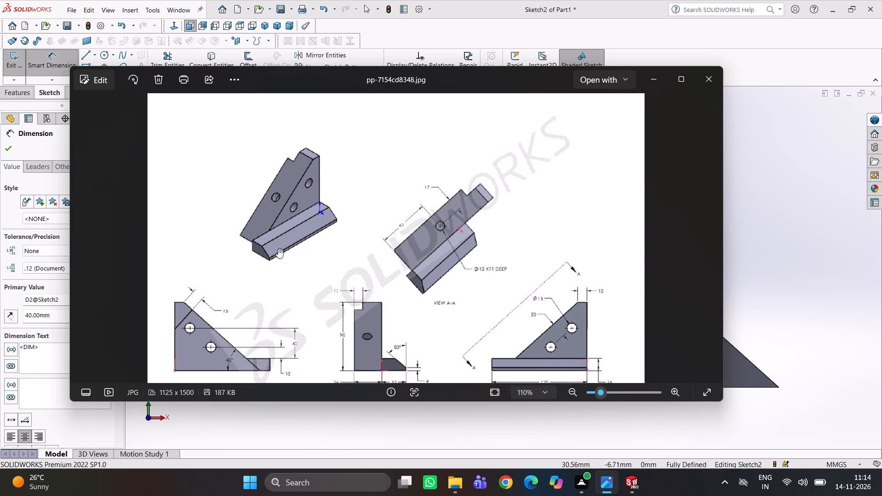
scroll(272, 297, up, 3)
scroll(272, 297, down, 9)
scroll(290, 331, down, 2)
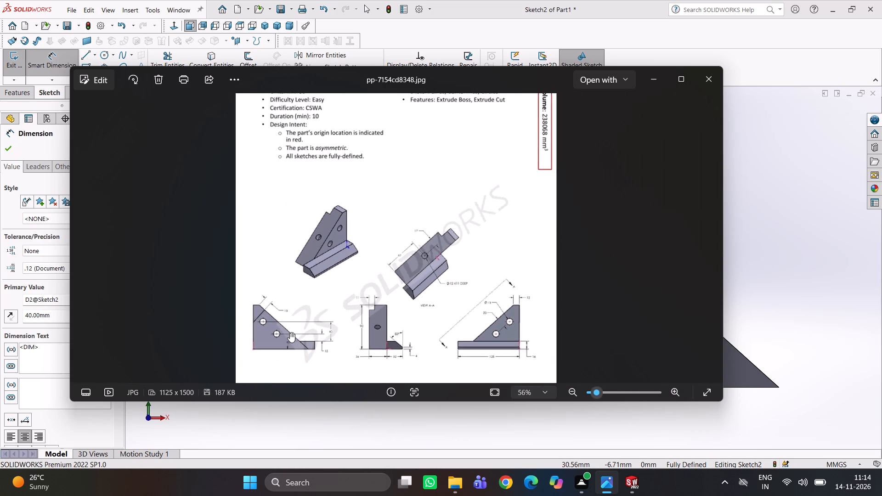
scroll(293, 333, up, 5)
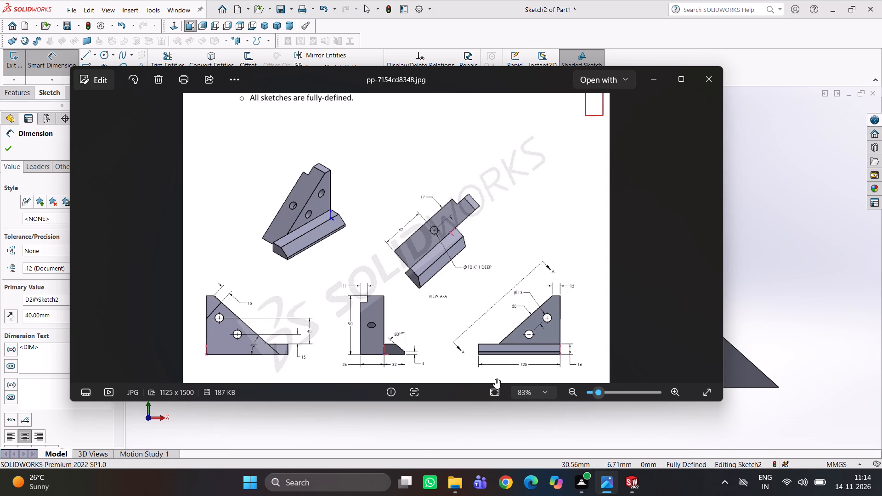
Set the height dimension of the angled line's lower end to 40+16 mm.
click(629, 487)
double_click(386, 310)
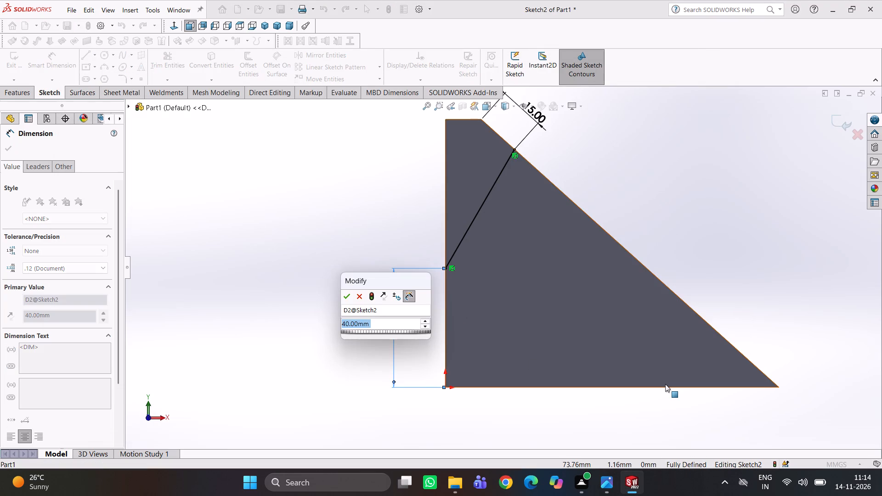
text(40)
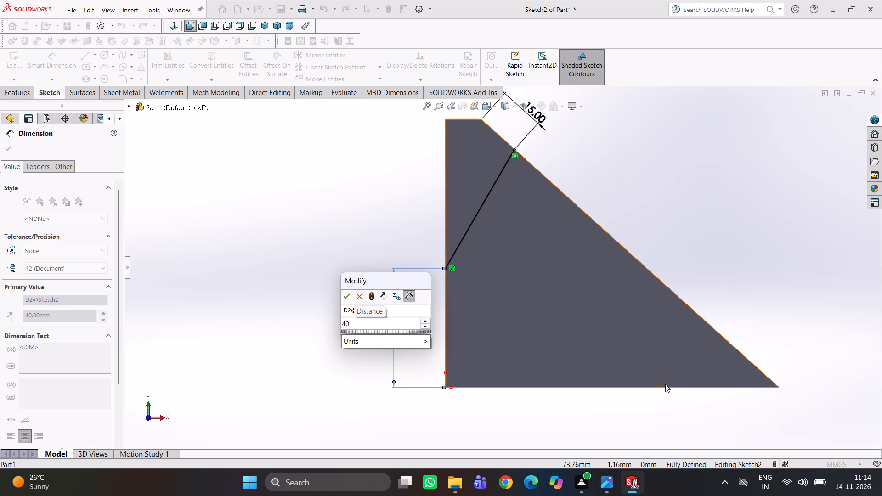
text(+16)
key(Return)
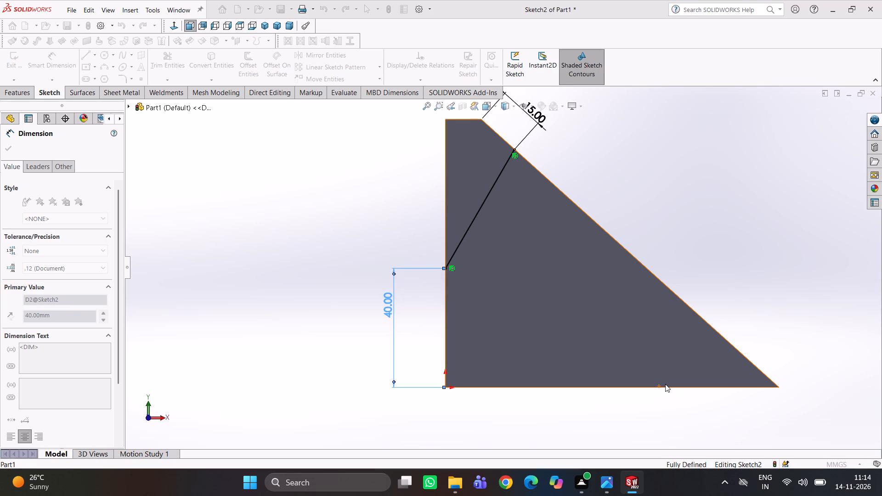
click(653, 135)
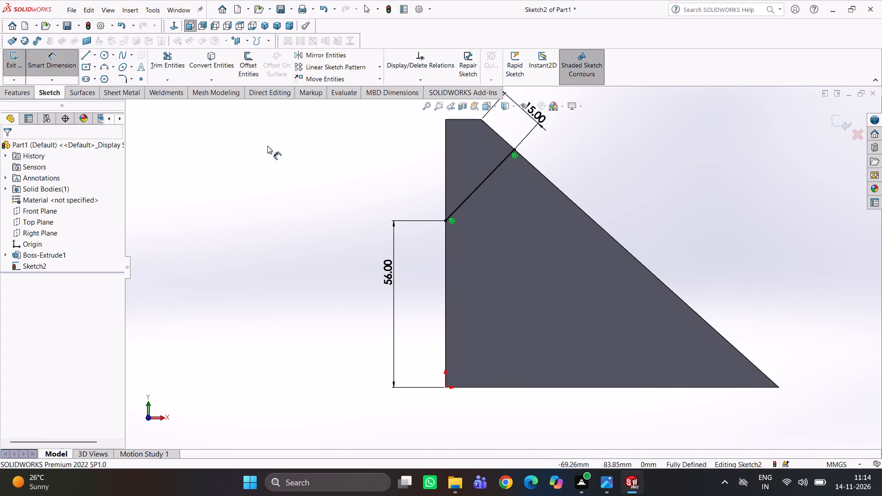
Close the step profile with lines along the gusset's vertical edge, short top edge and sloped edge up to the angled line.
right_drag(367, 195, 256, 190)
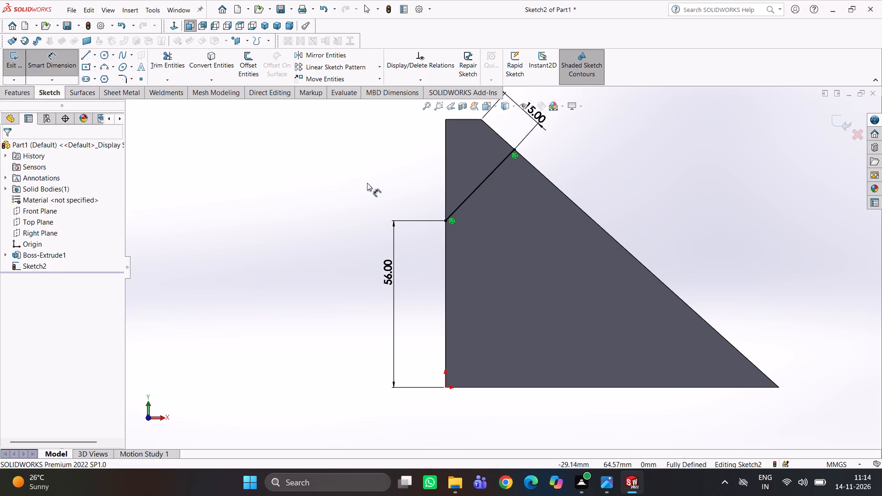
scroll(463, 119, down, 6)
scroll(440, 182, up, 4)
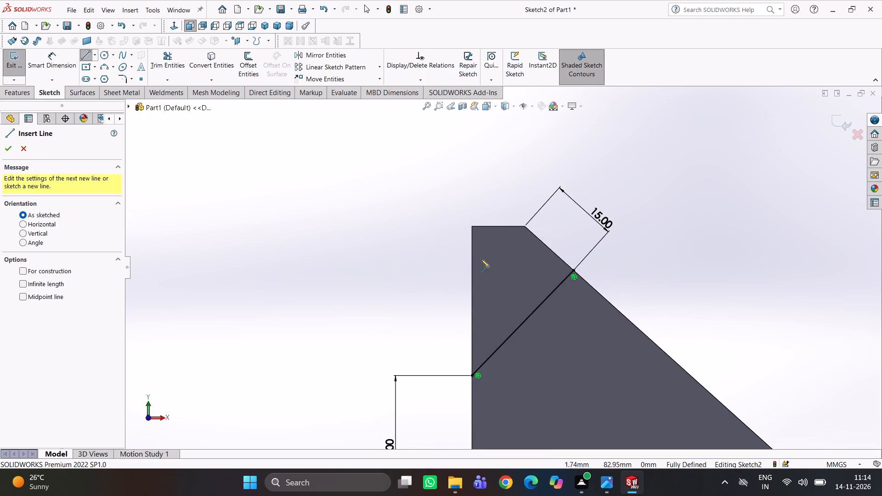
click(471, 225)
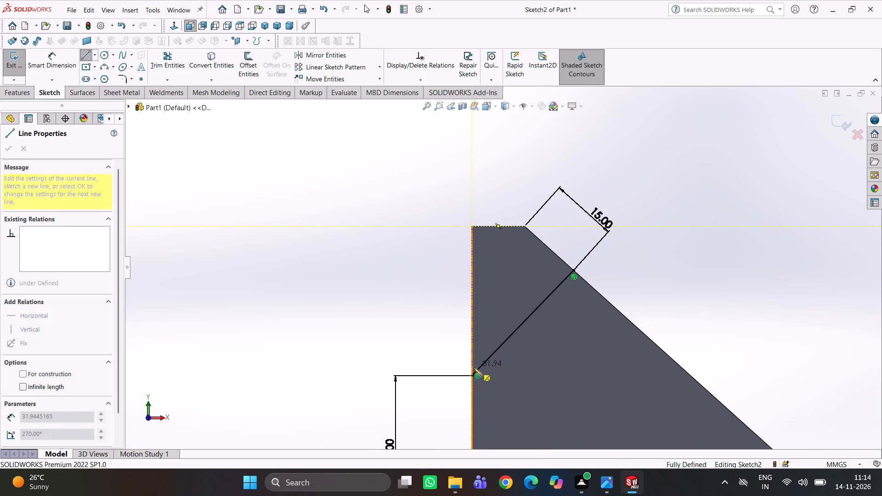
click(471, 376)
key(Escape)
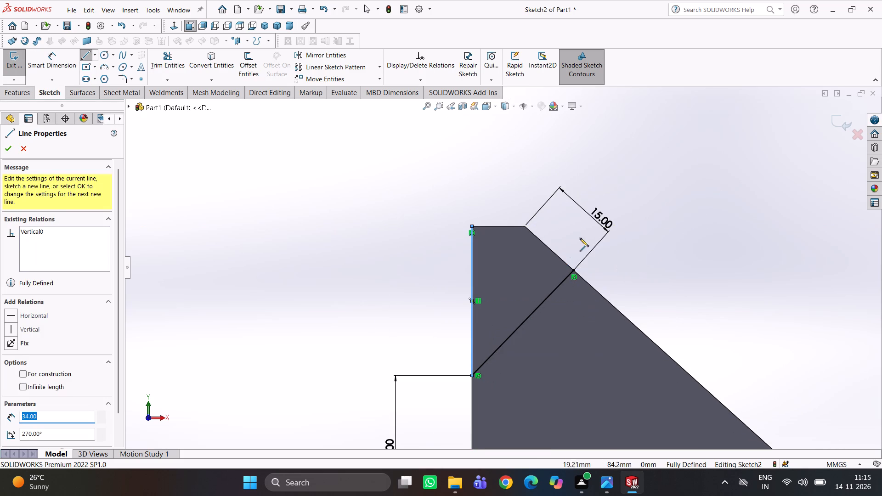
key(Escape)
right_drag(701, 230, 532, 216)
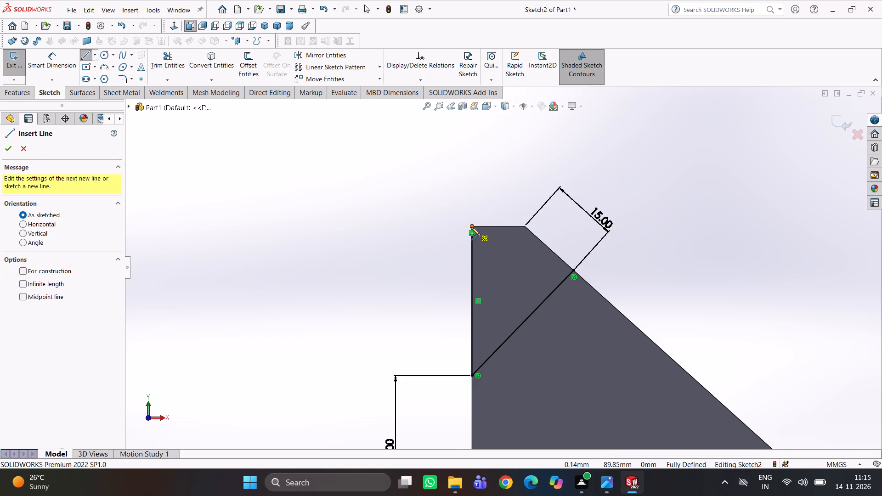
click(471, 227)
click(525, 227)
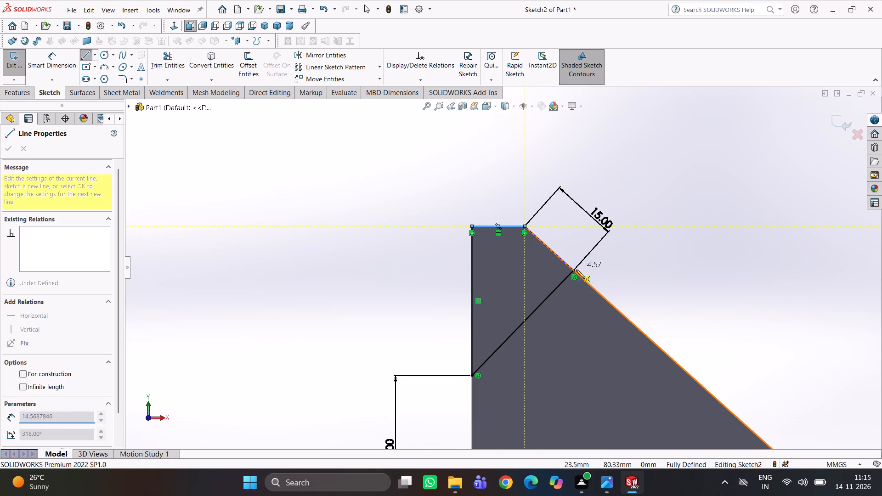
click(574, 271)
key(Escape)
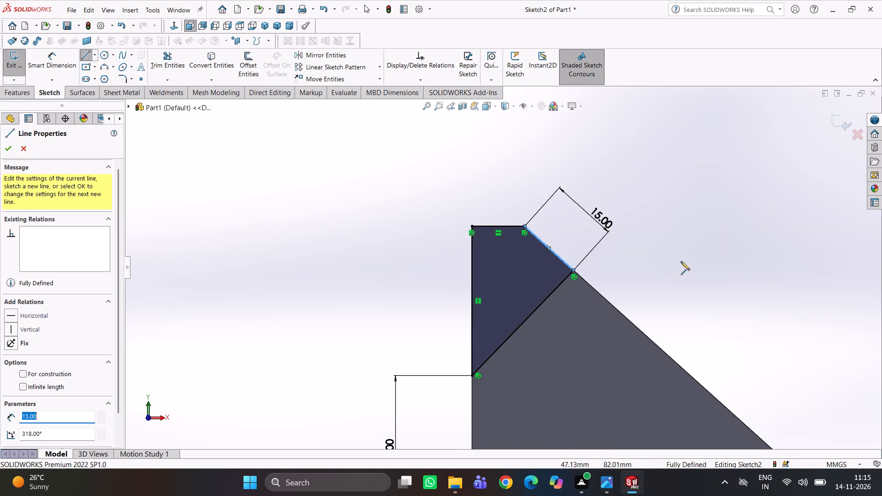
Cut-extrude the closed step profile at the gusset's top with a Blind depth of 11 mm.
click(17, 101)
click(26, 96)
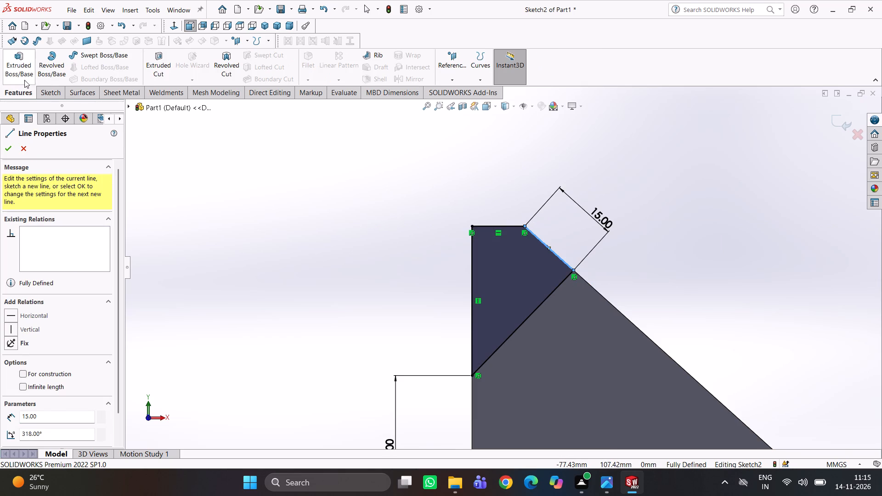
click(149, 72)
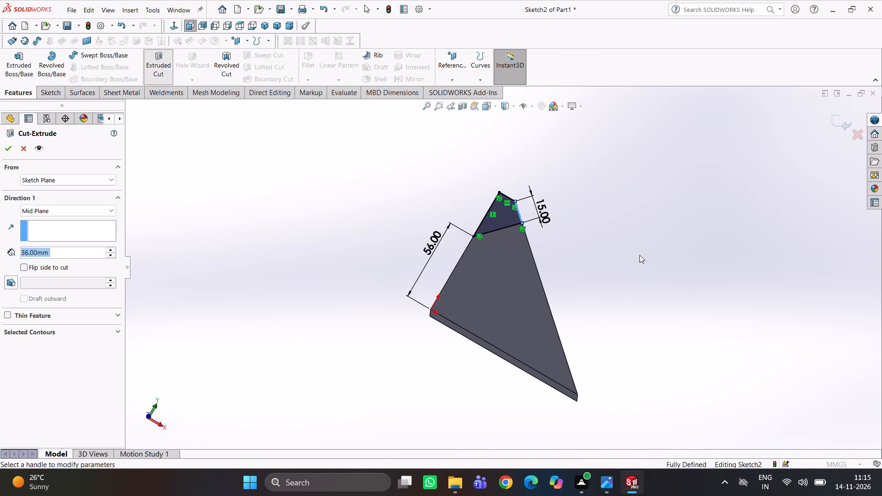
middle_drag(633, 254, 572, 270)
scroll(565, 270, up, 1)
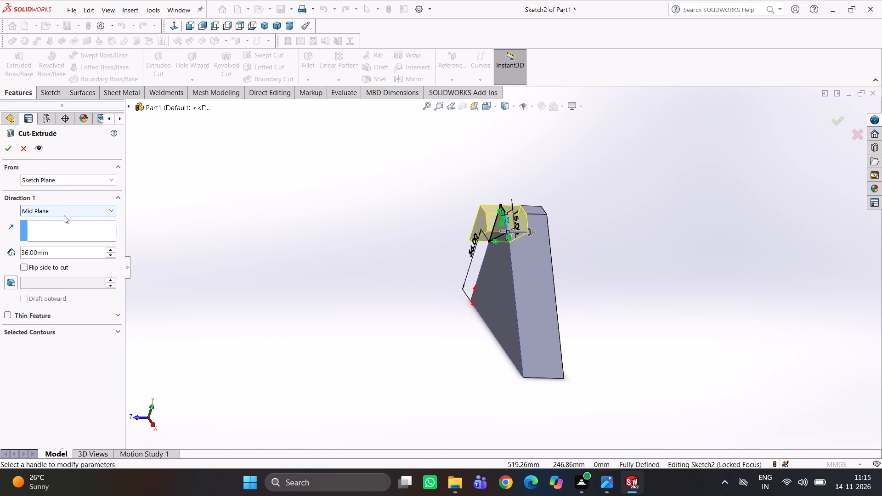
click(64, 211)
click(54, 220)
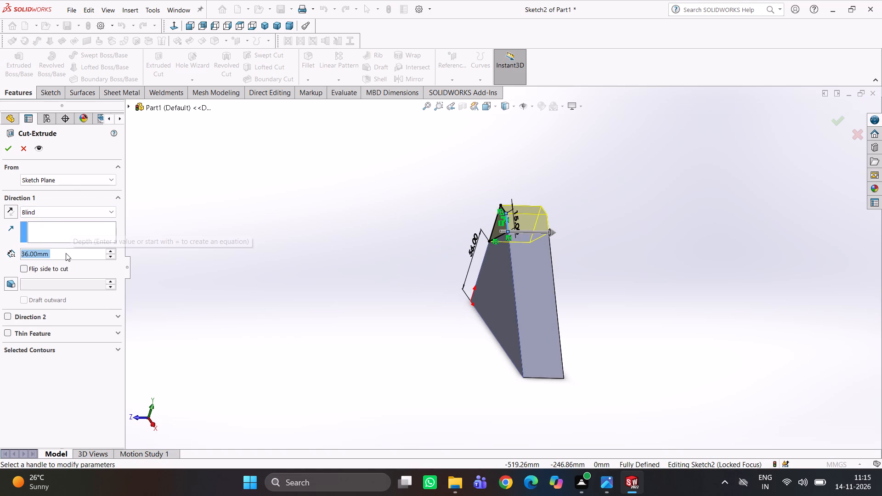
text(110)
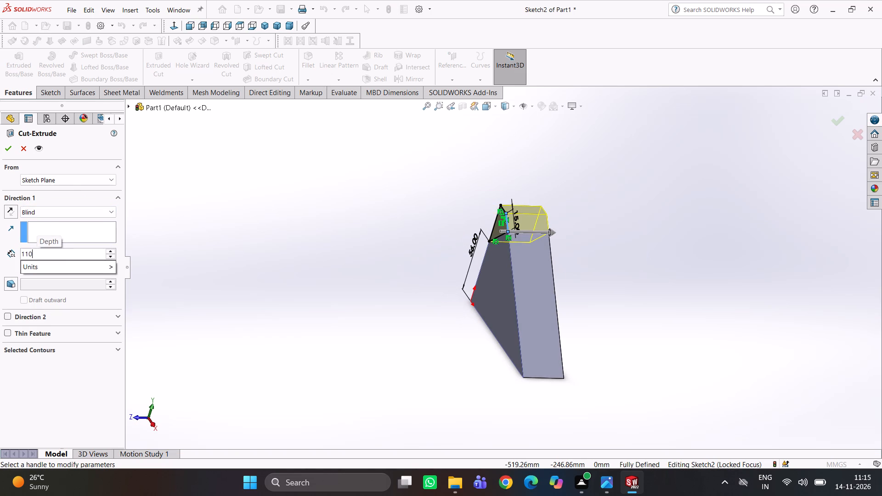
key(BackSpace)
key(Return)
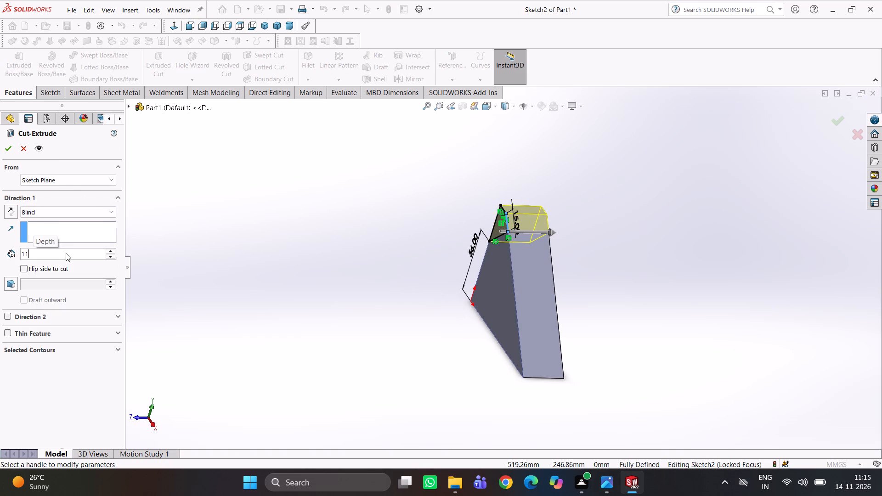
click(8, 151)
click(327, 199)
On the gusset's sloped face, sketch a circle about 13.5 mm in diameter, level with the origin and about 66 mm from the lower end edge.
middle_drag(557, 220, 540, 177)
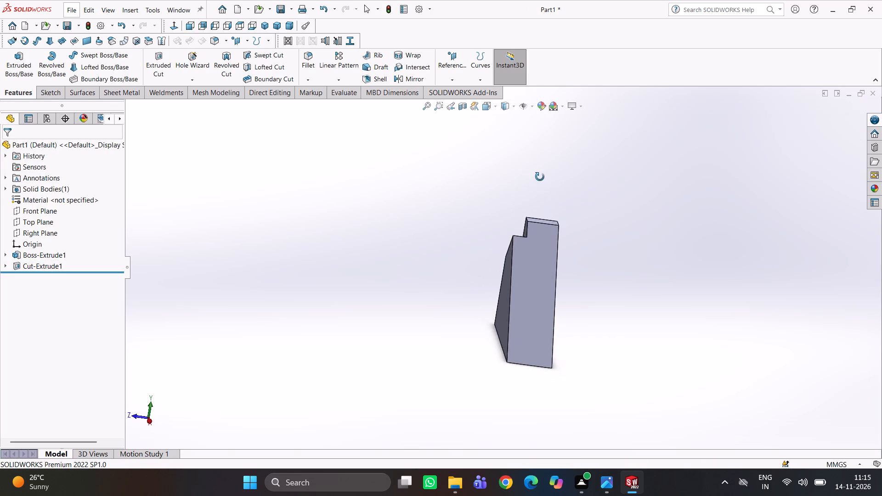
middle_drag(540, 177, 616, 286)
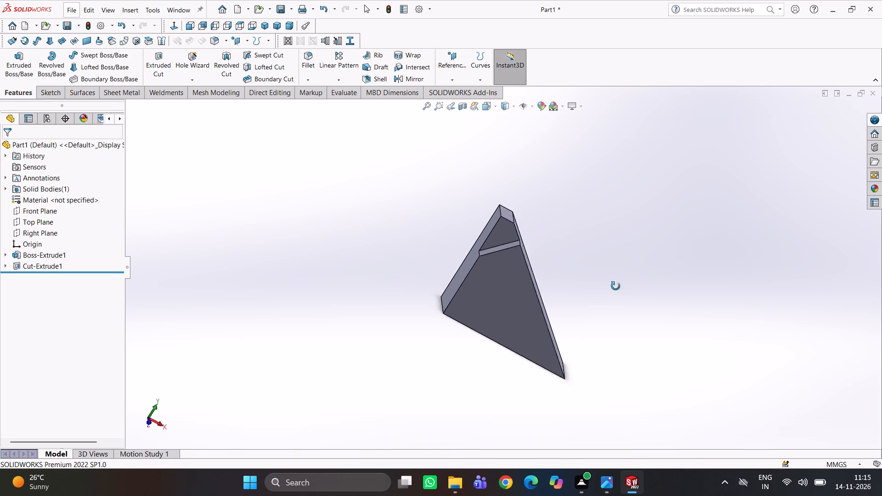
middle_drag(616, 286, 511, 256)
click(519, 328)
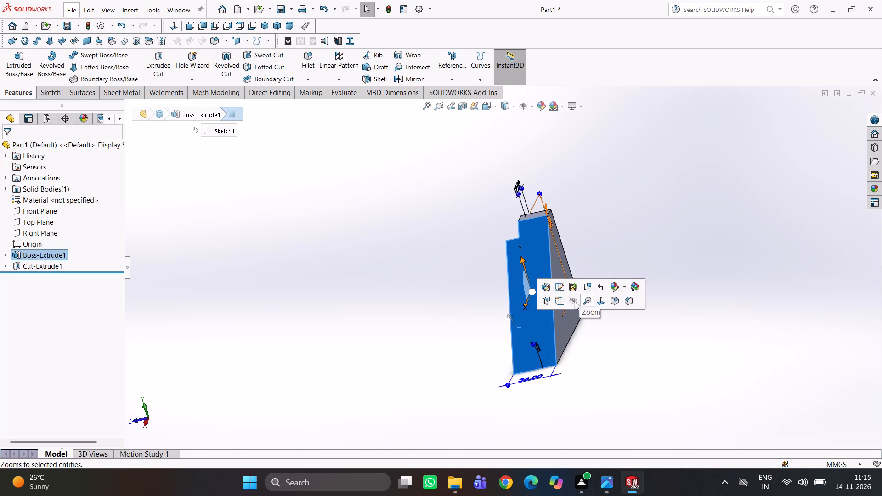
click(556, 302)
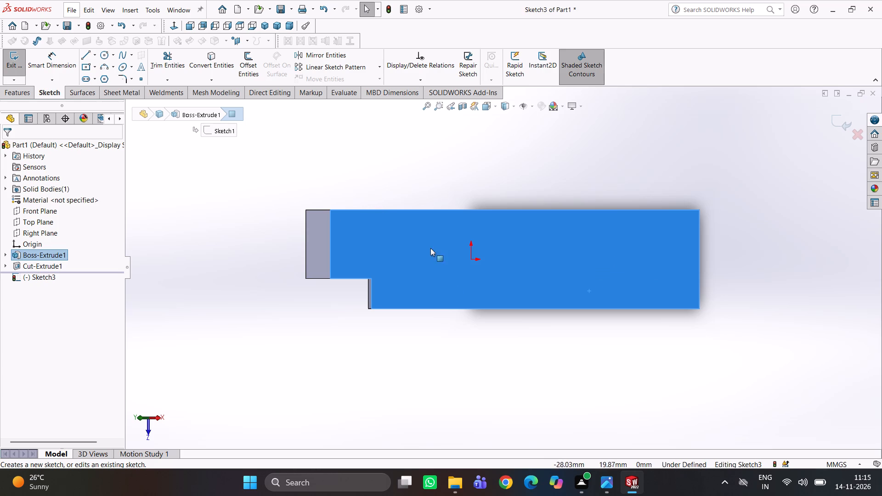
click(476, 356)
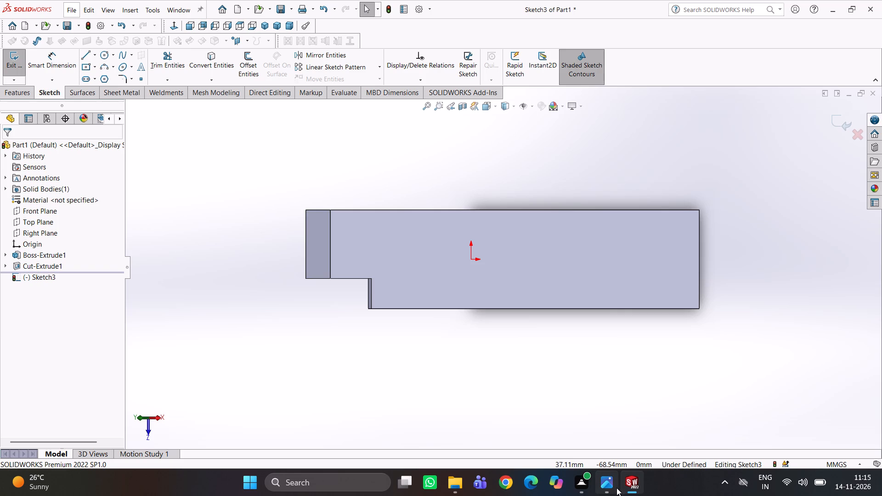
click(607, 484)
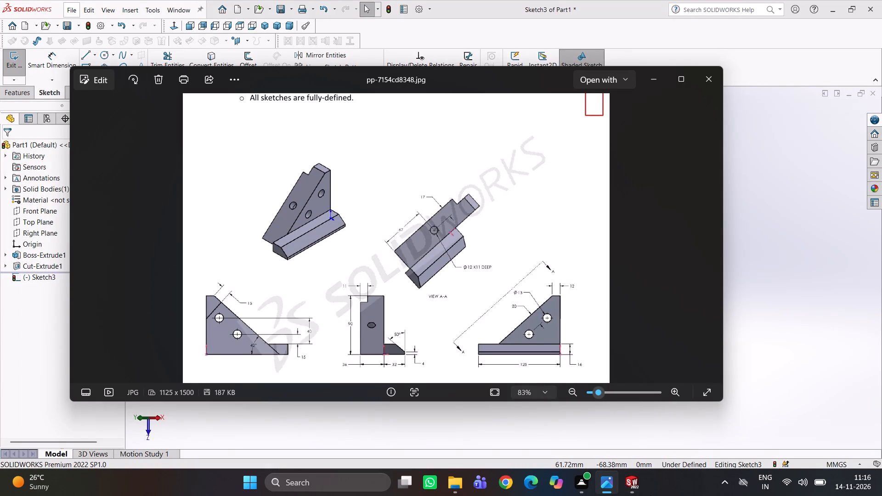
click(631, 482)
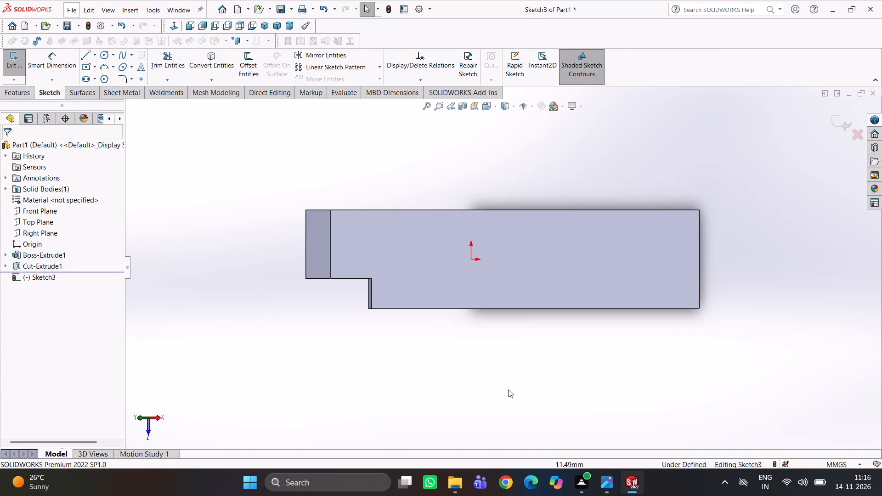
right_drag(508, 390, 577, 366)
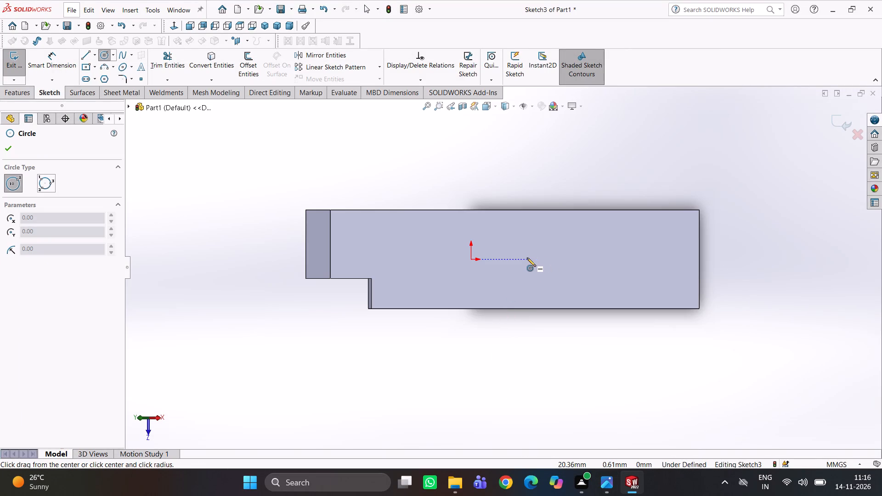
click(518, 259)
click(532, 271)
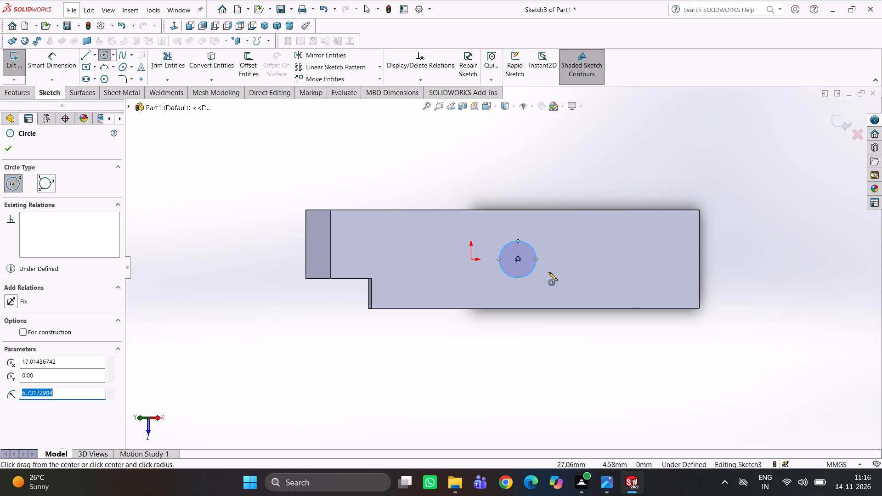
Dimension the circle's centre from the sloped face's lower end edge as 67 mm, checking the value in the reference drawing.
right_drag(687, 379, 665, 271)
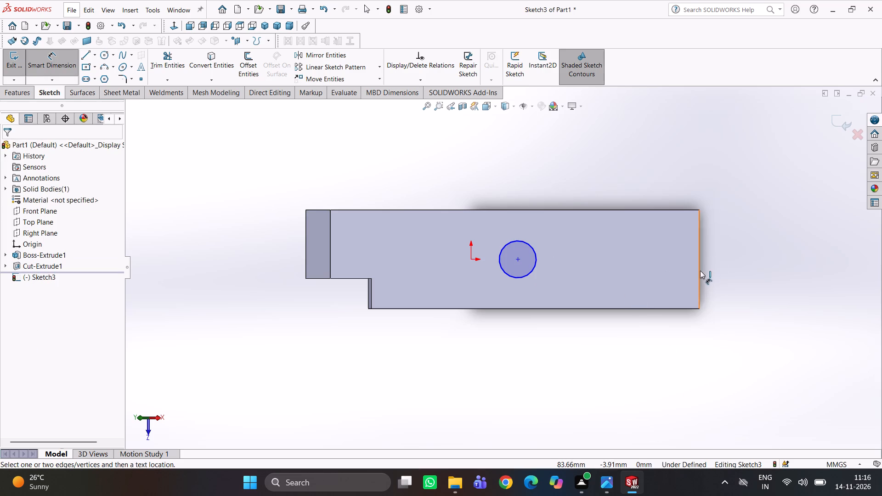
click(700, 271)
click(516, 259)
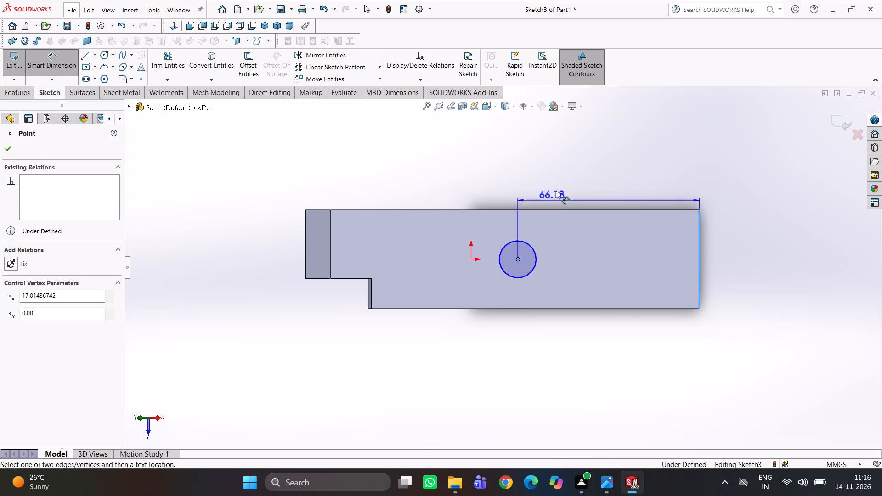
click(562, 180)
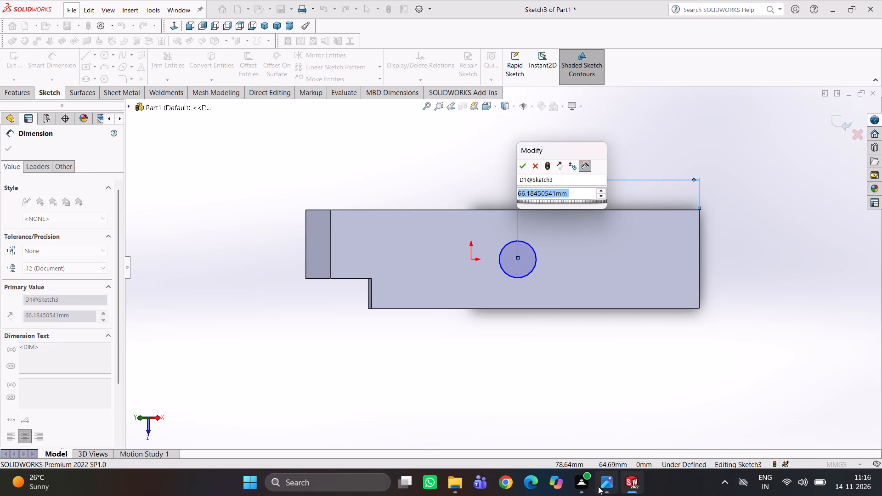
click(598, 486)
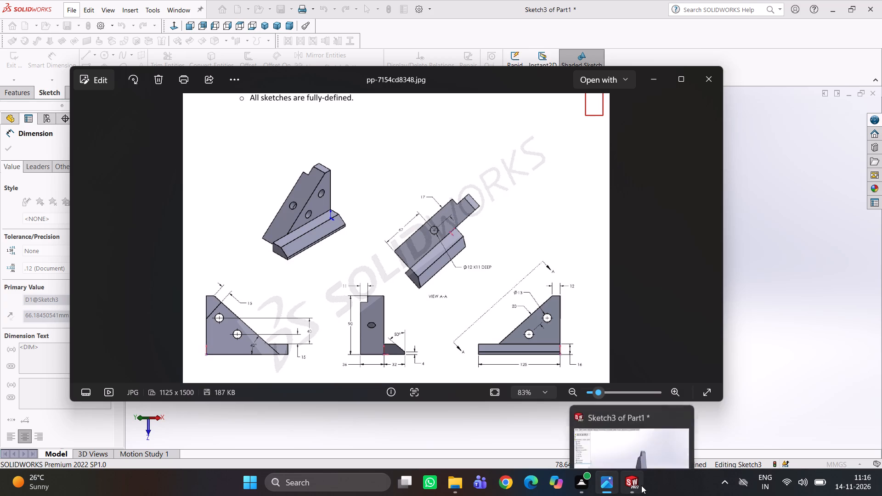
click(641, 485)
text(67)
key(Return)
click(418, 193)
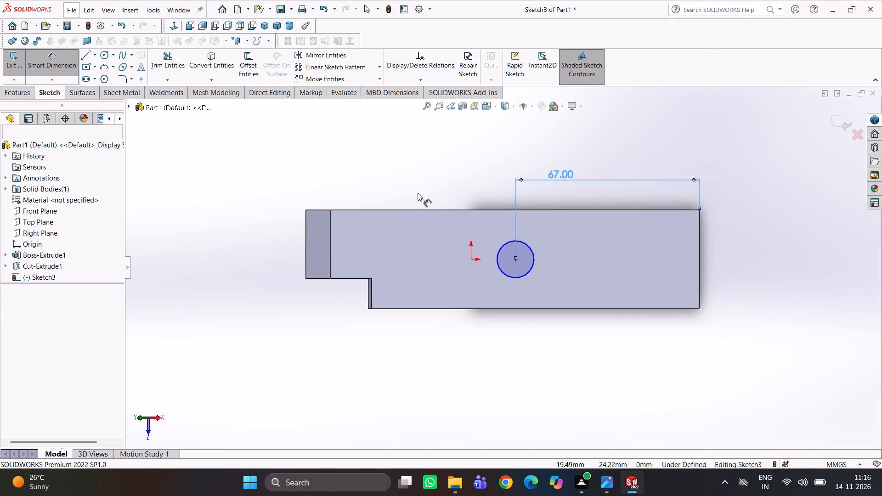
Add a Horizontal relation between the circle's centre and the origin.
right_drag(737, 252, 701, 123)
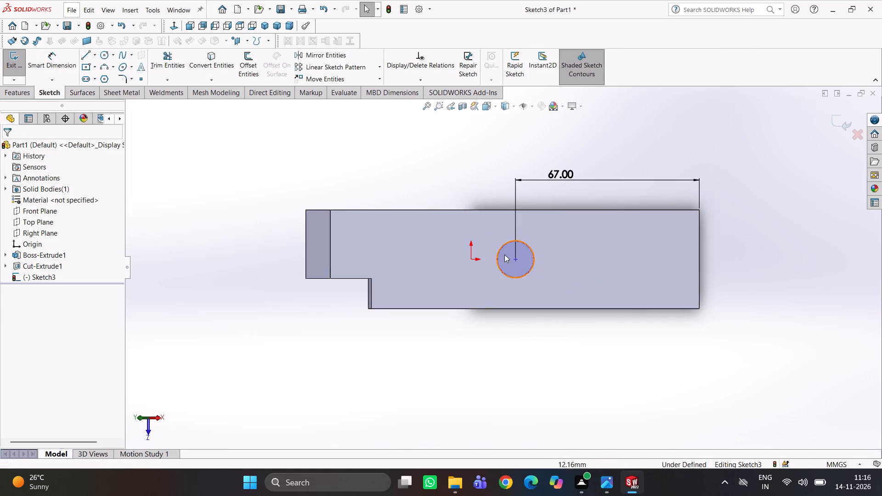
click(517, 260)
ctrl+click(469, 259)
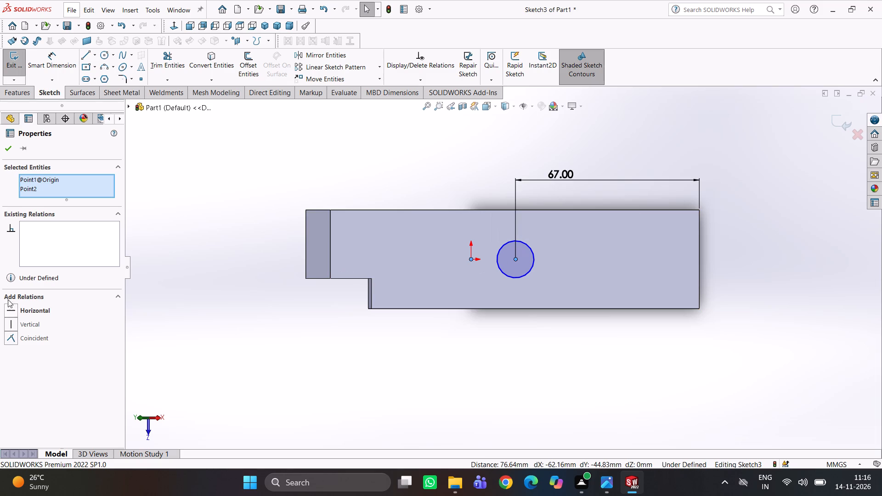
click(17, 307)
click(194, 285)
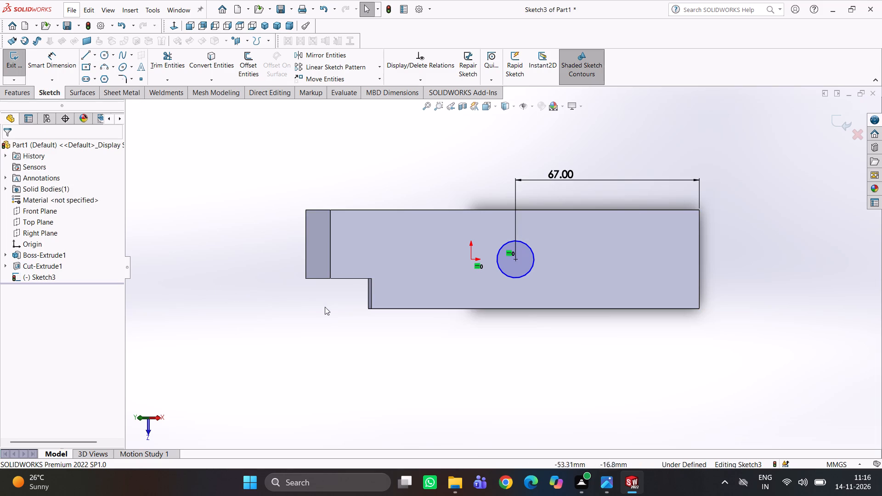
Look up the sloped-face hole callout in the reference drawing and dimension the circle's diameter as 12 mm.
click(608, 482)
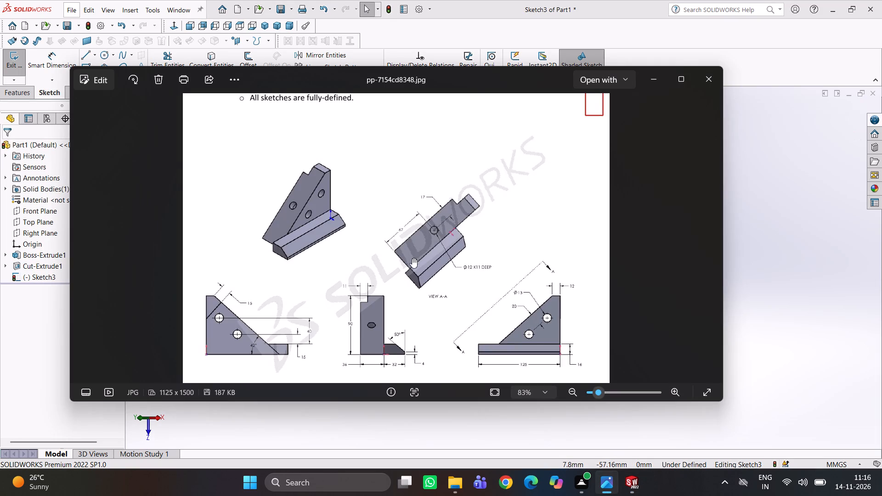
scroll(412, 253, down, 1)
scroll(441, 268, up, 3)
click(790, 274)
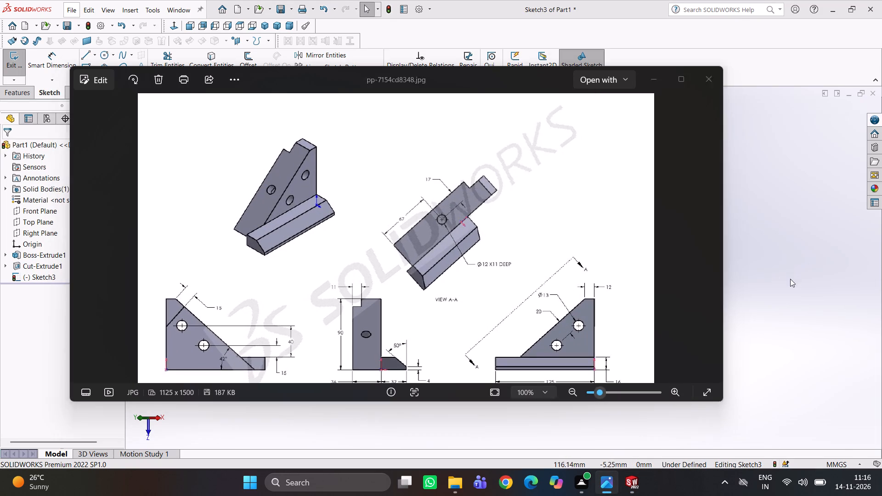
right_drag(726, 364, 707, 241)
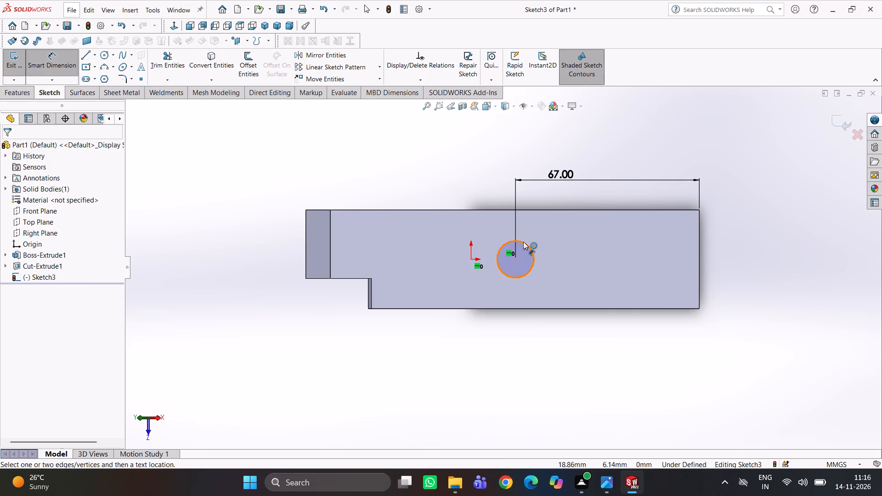
click(523, 242)
click(431, 177)
text(12)
key(Return)
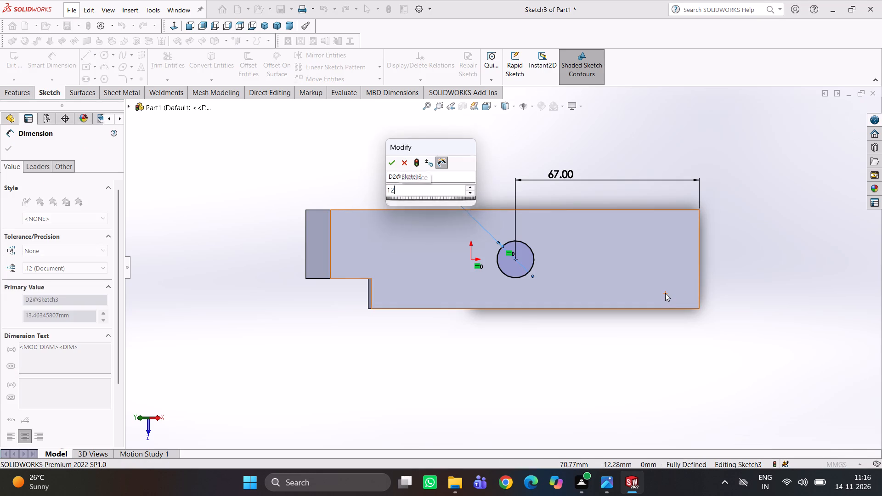
Cut-extrude the 12 mm circle into the gusset's sloped face, keeping the preset depth.
click(13, 94)
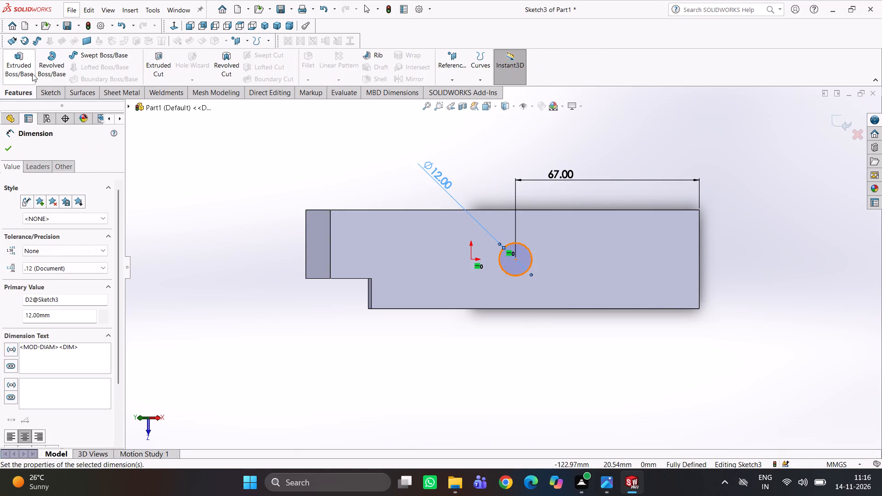
click(153, 53)
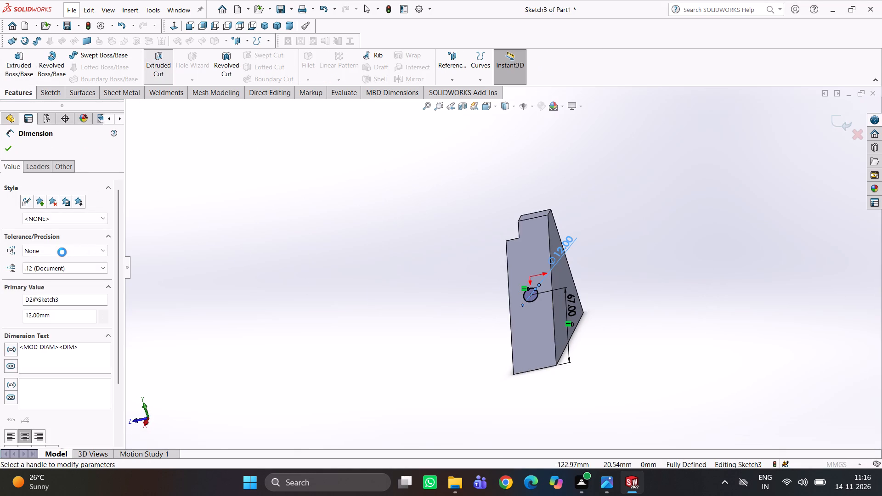
key(Return)
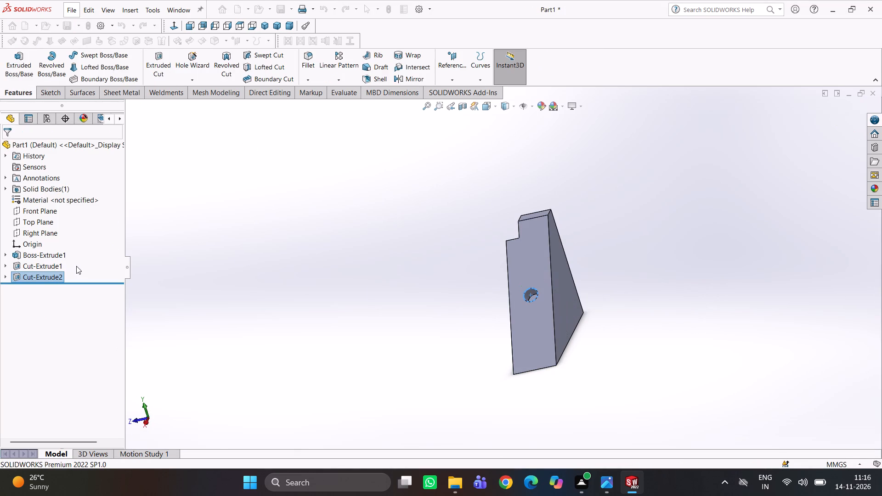
middle_drag(357, 245, 456, 288)
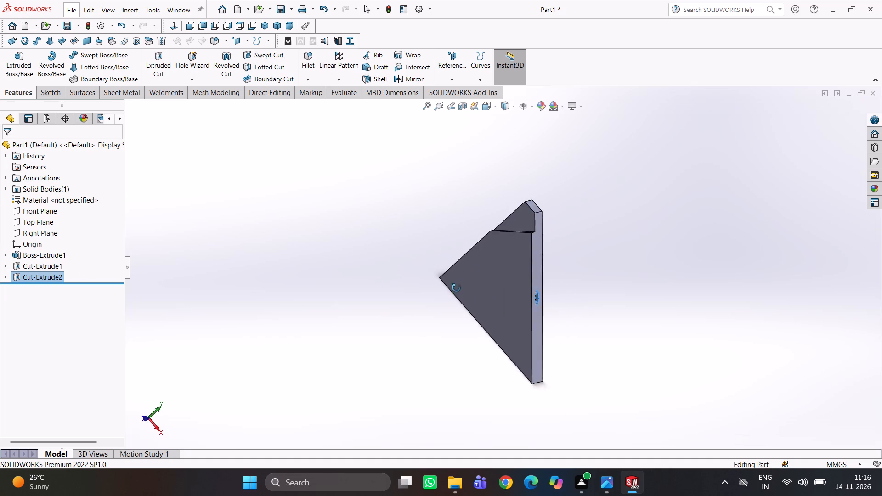
middle_drag(456, 288, 313, 193)
click(321, 222)
Start a sketch on the gusset's triangular side face opposite the step cut, consulting the reference drawing for its features.
middle_drag(419, 236, 478, 271)
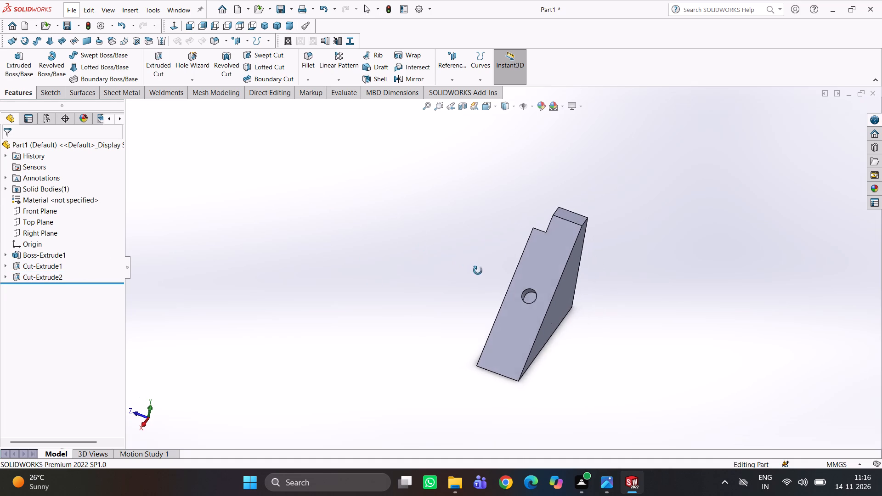
middle_drag(478, 271, 483, 275)
click(605, 484)
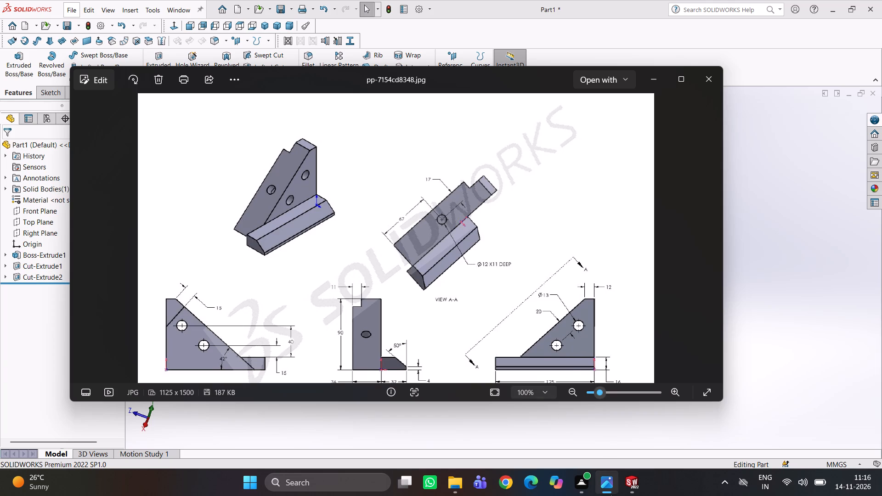
click(627, 484)
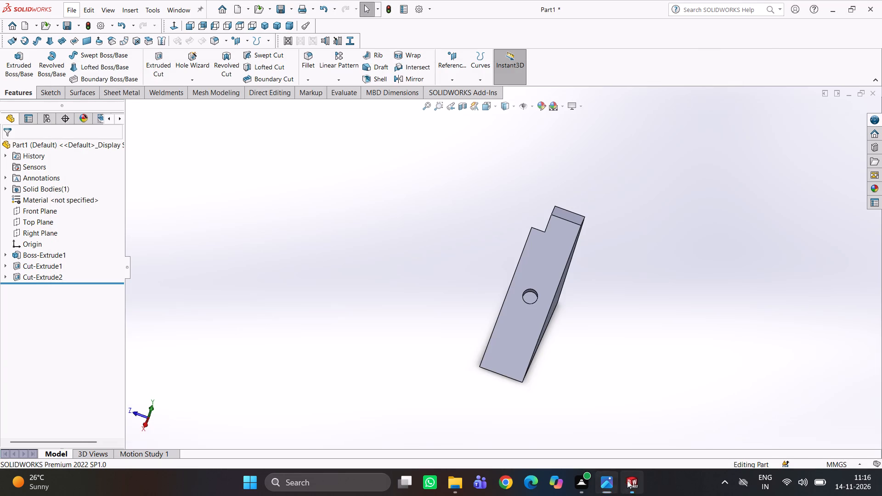
scroll(582, 326, up, 1)
middle_drag(580, 326, 532, 290)
click(548, 309)
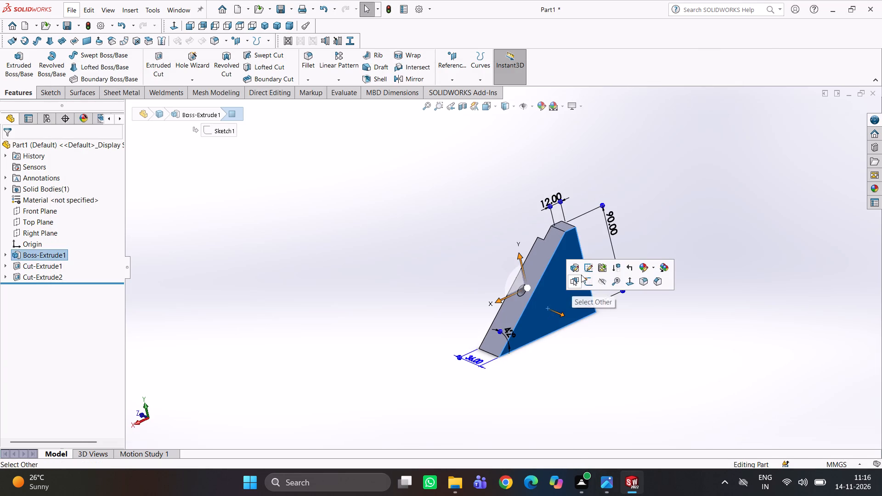
click(588, 281)
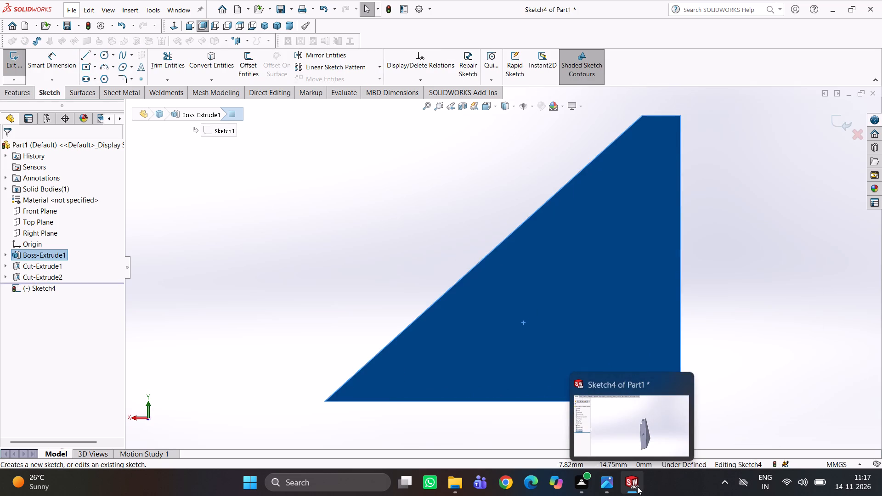
click(602, 484)
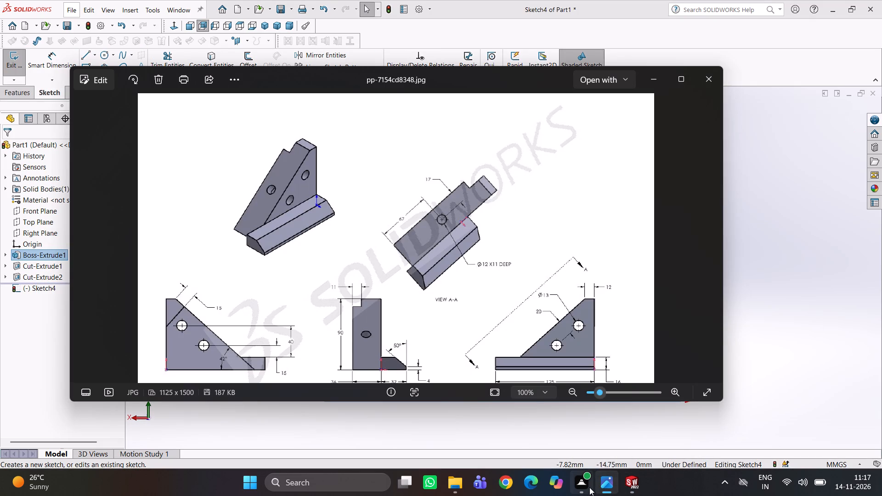
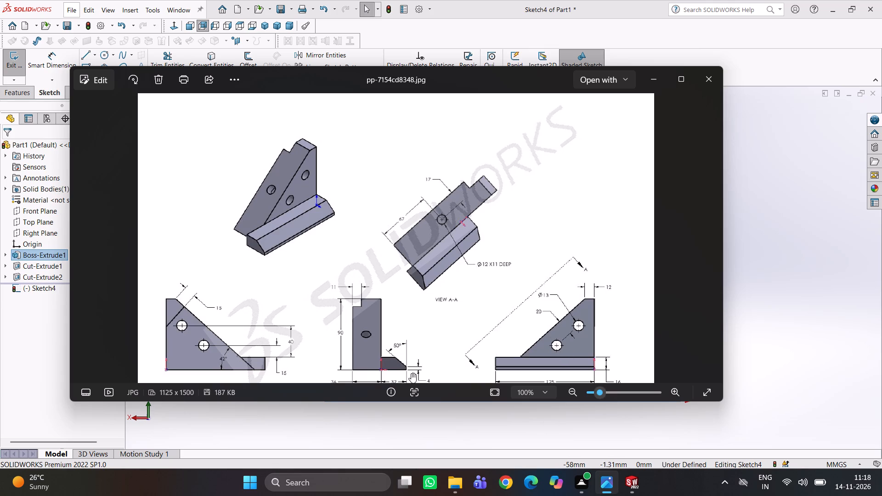
Review the base and hole views in the reference drawing and exit the empty sketch on the triangular side face.
scroll(390, 331, up, 3)
scroll(393, 338, down, 4)
scroll(373, 393, down, 6)
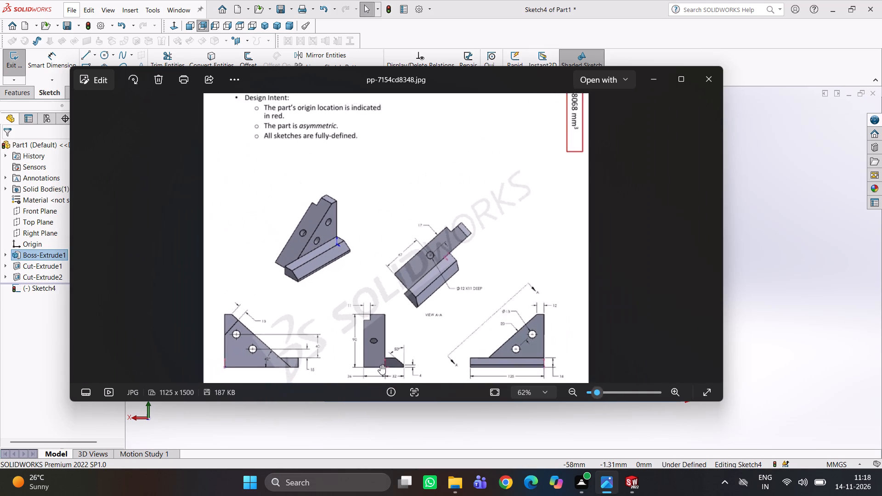
scroll(381, 370, up, 3)
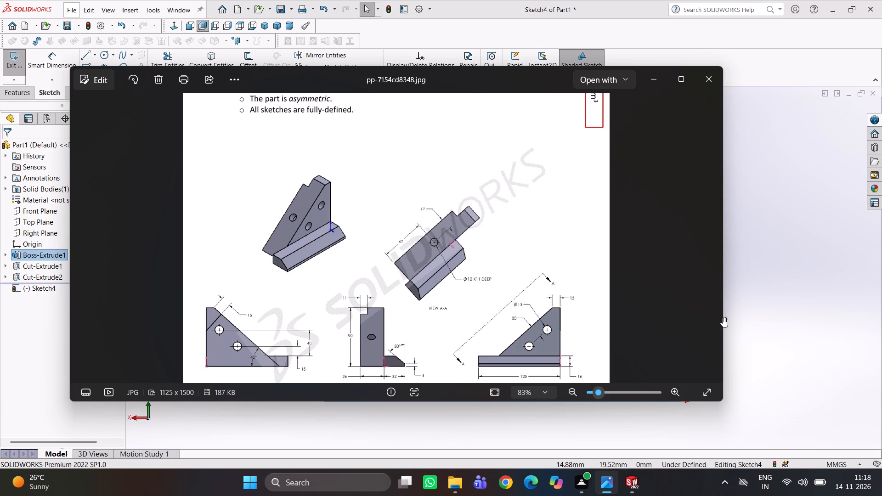
click(753, 299)
middle_drag(683, 308, 736, 332)
scroll(736, 332, up, 1)
click(843, 117)
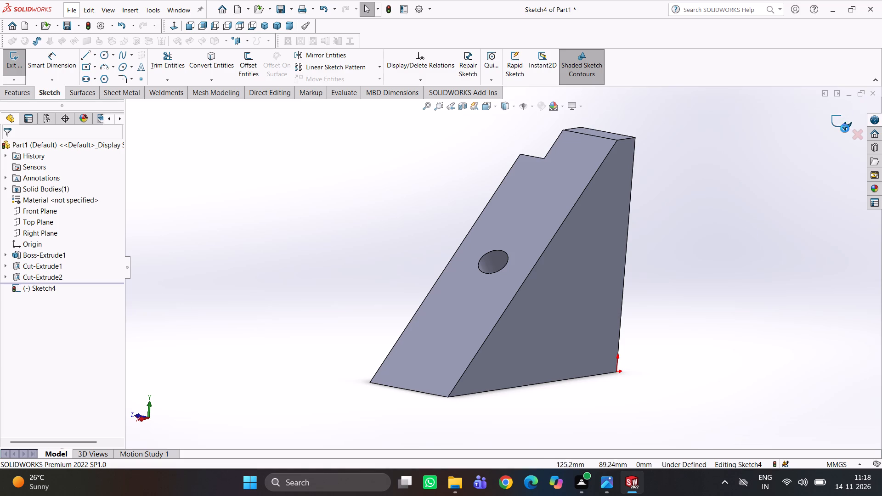
Start a sketch on the gusset's tall vertical back face.
click(598, 343)
click(708, 342)
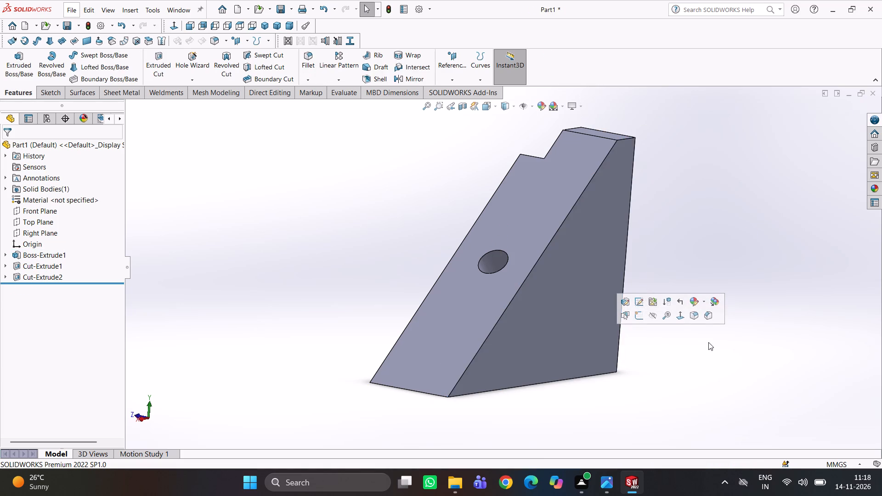
middle_drag(726, 327, 604, 362)
click(581, 345)
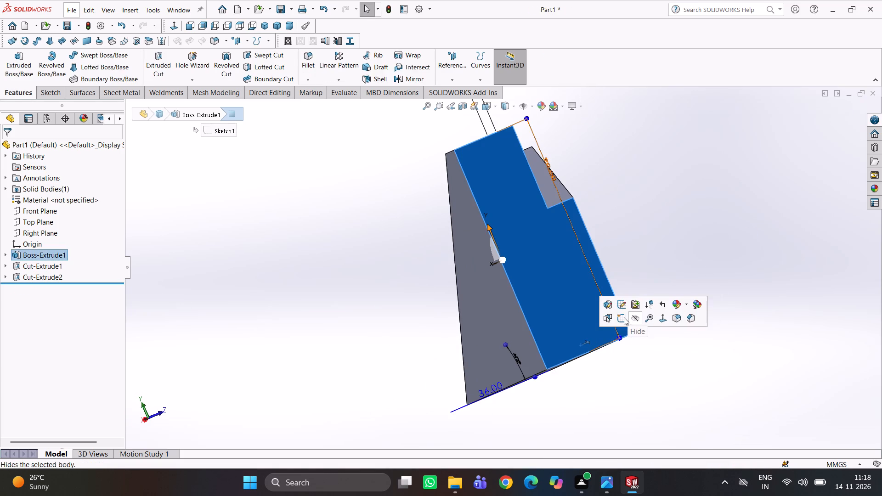
click(624, 317)
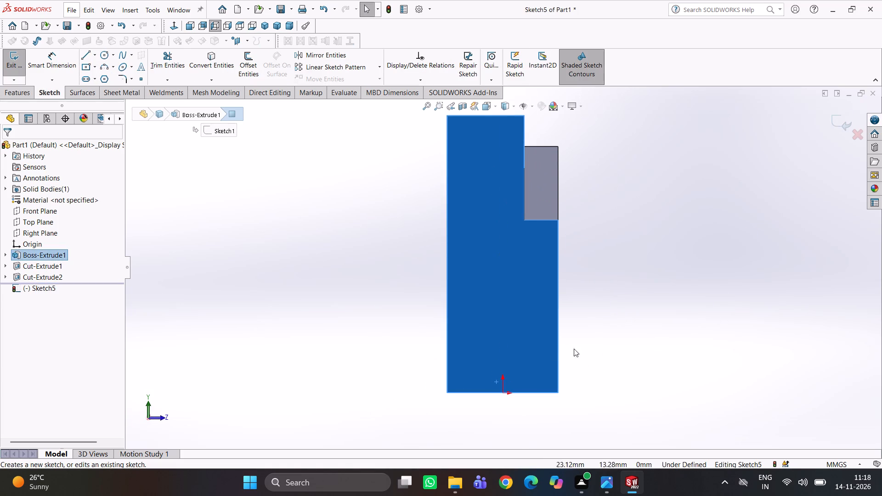
Consult the drawing and sketch a closed five-sided bevelled base profile, about 39 mm wide and 22 mm high, against the face's lower side edge.
click(608, 482)
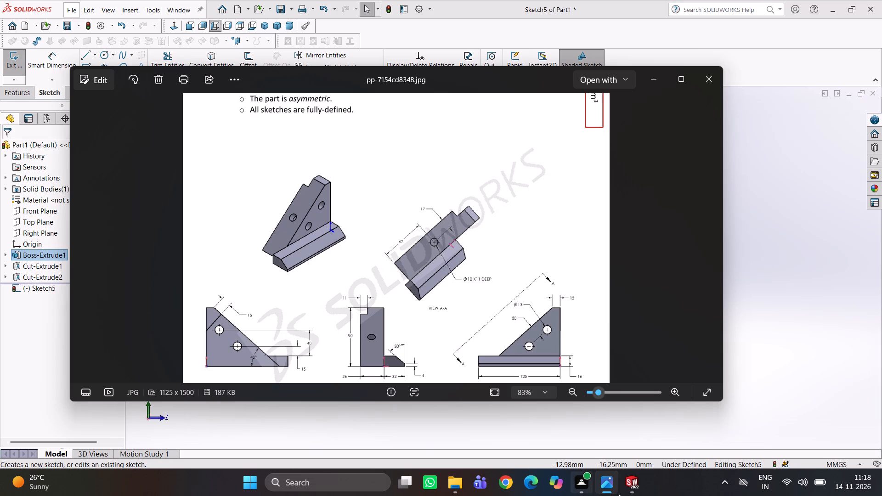
click(631, 486)
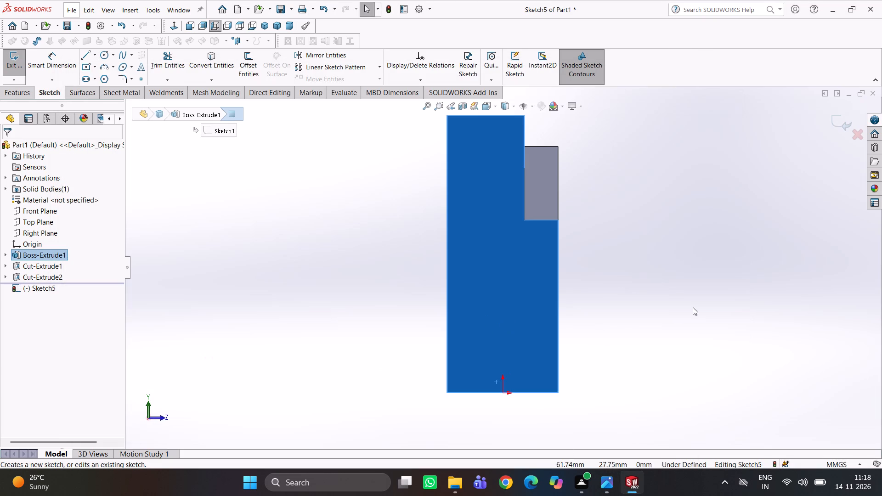
right_drag(693, 307, 590, 316)
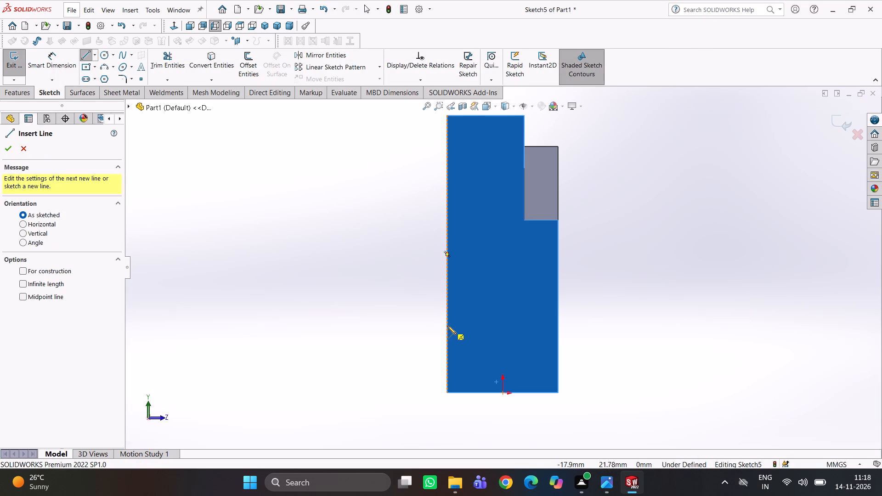
click(447, 326)
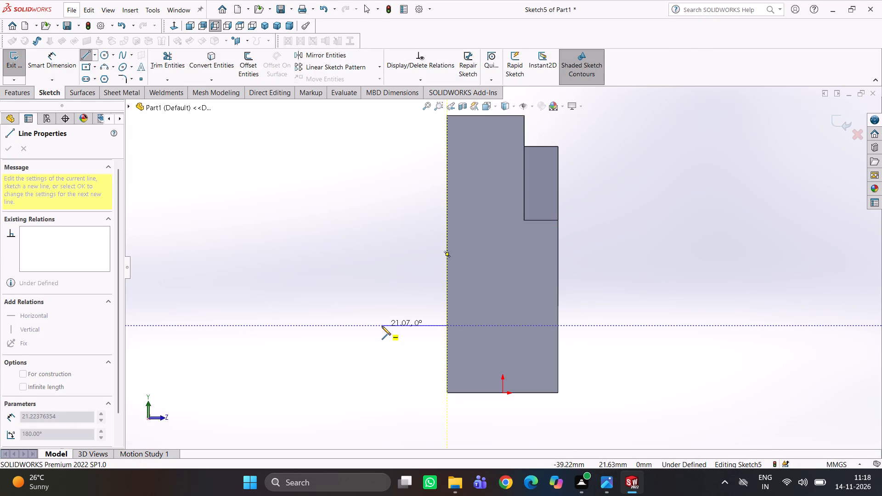
click(380, 326)
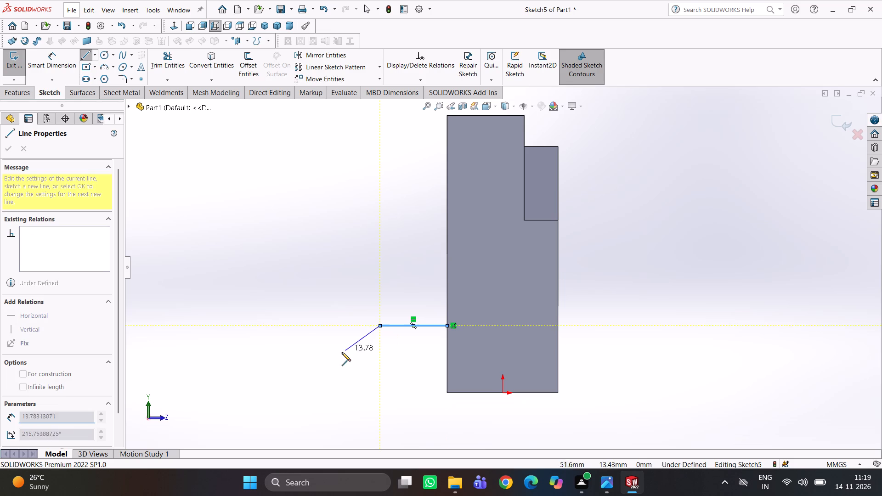
click(328, 372)
click(327, 395)
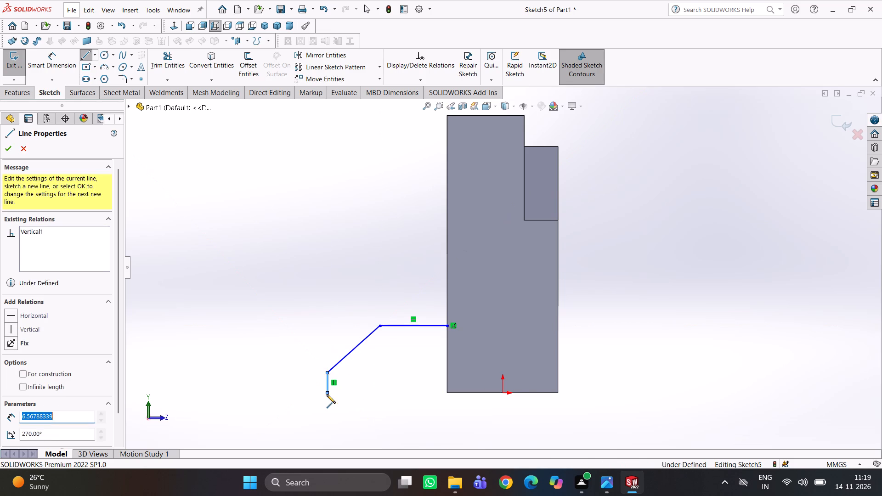
click(447, 393)
click(445, 325)
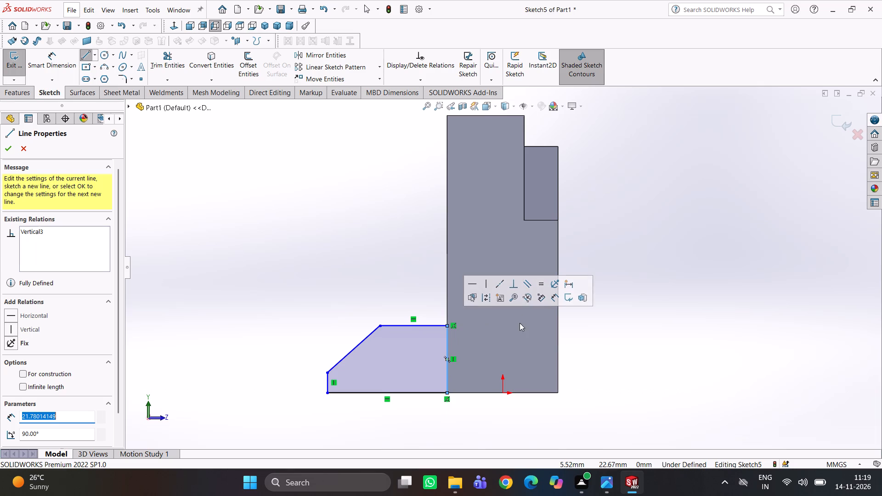
key(Escape)
key(Escape)
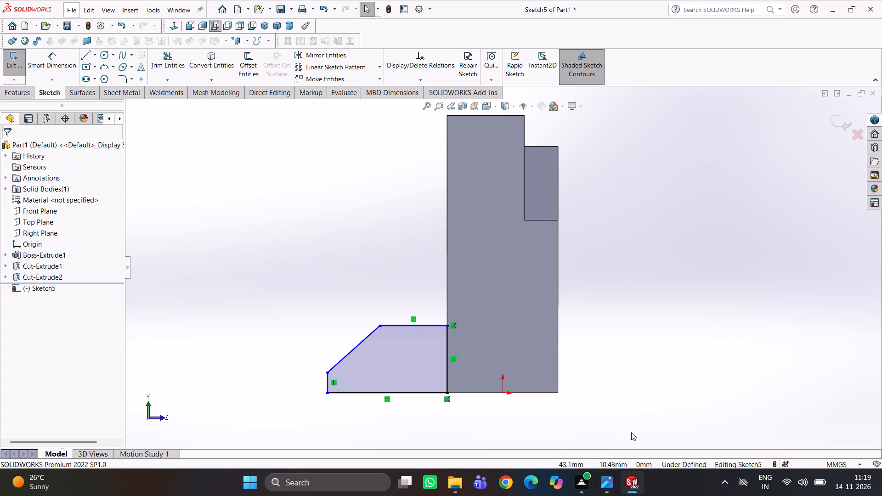
Check the reference drawing and dimension the base profile's bottom edge as 30 mm.
click(611, 476)
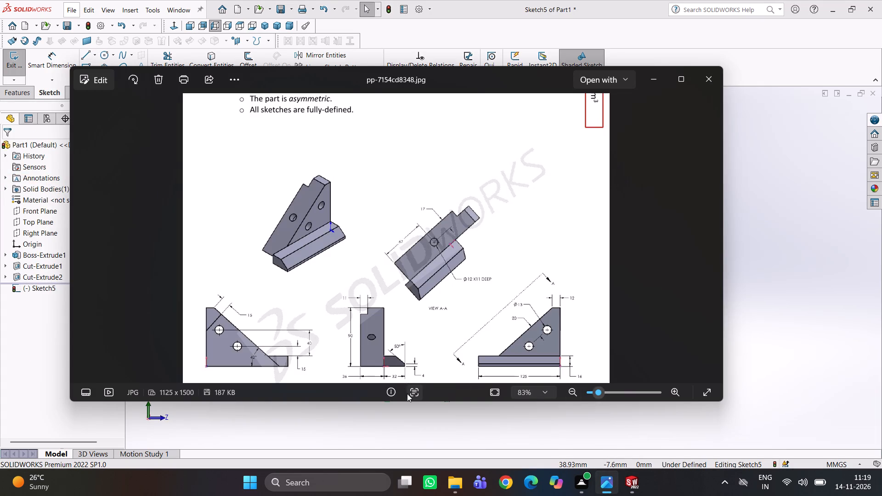
click(633, 485)
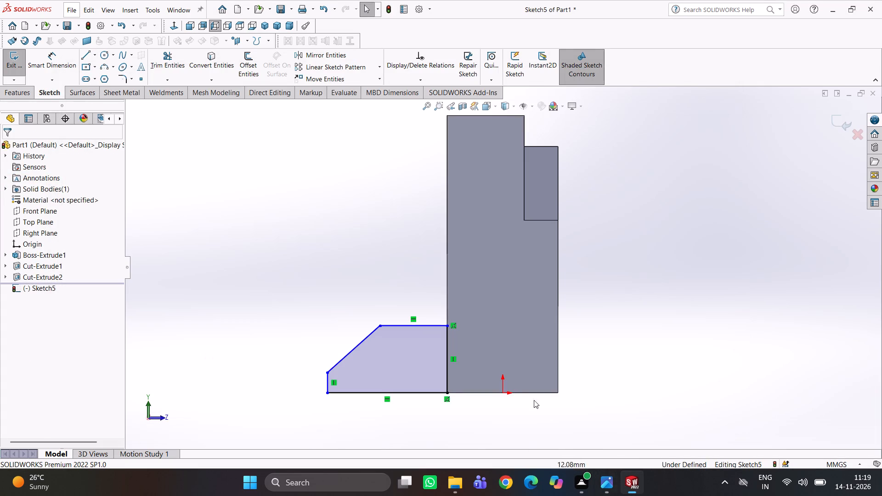
right_drag(404, 427, 394, 330)
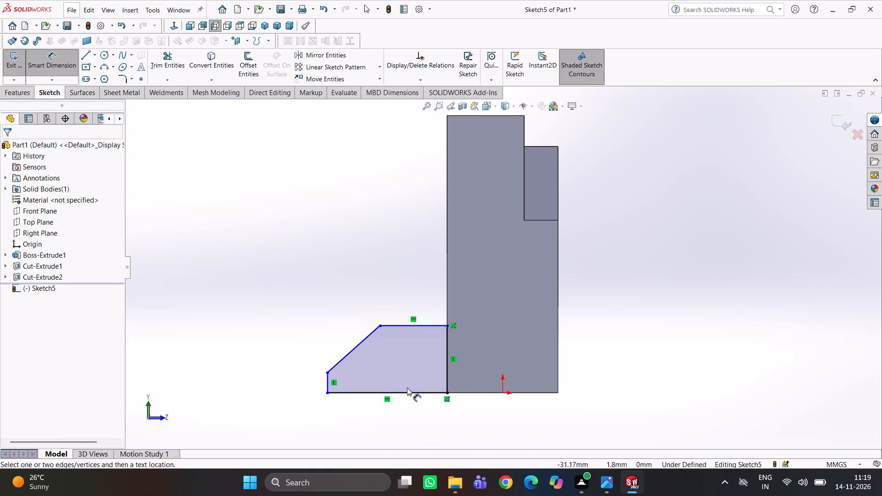
click(411, 393)
click(401, 428)
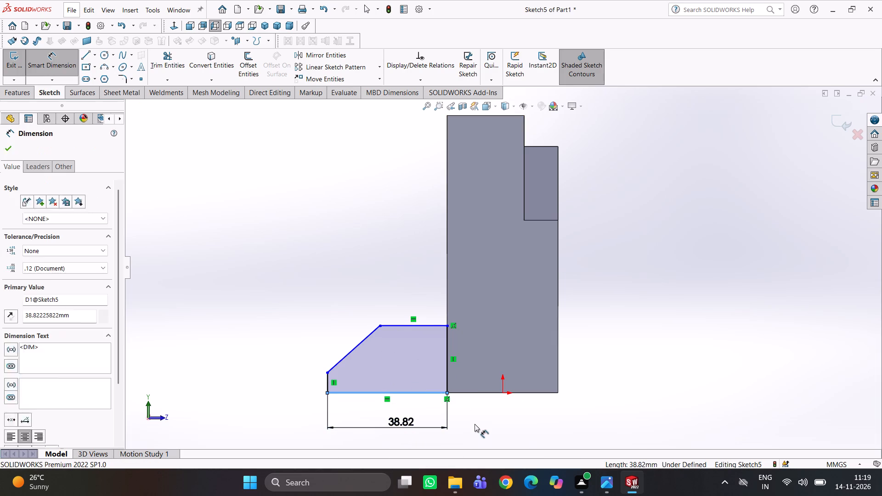
text(30)
key(Return)
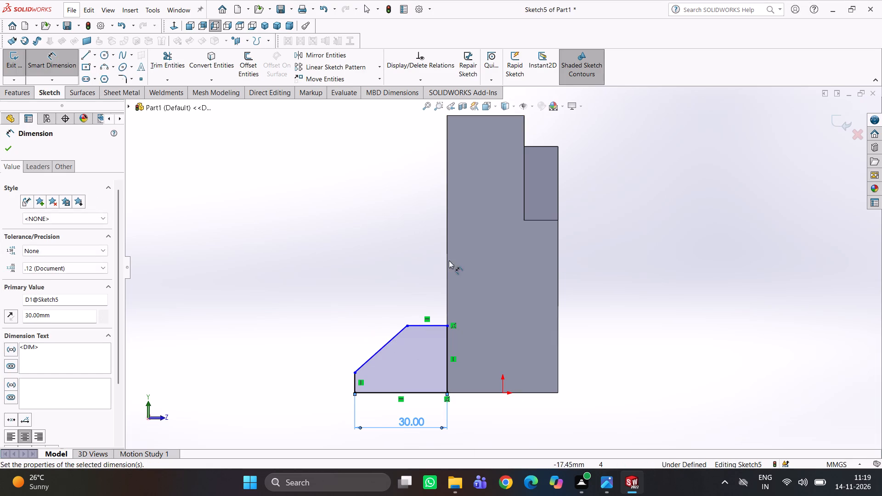
Dimension the angle between the bevel line and the vertical as 52 degrees.
click(354, 373)
click(365, 361)
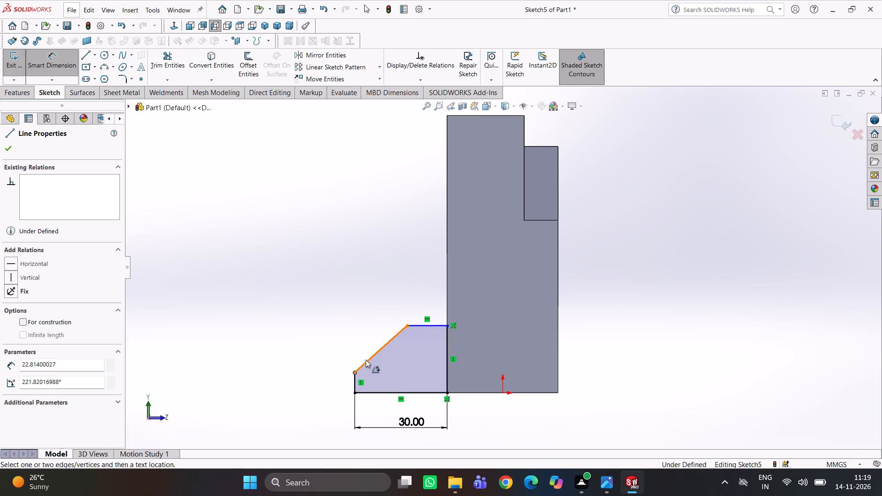
click(355, 350)
click(364, 349)
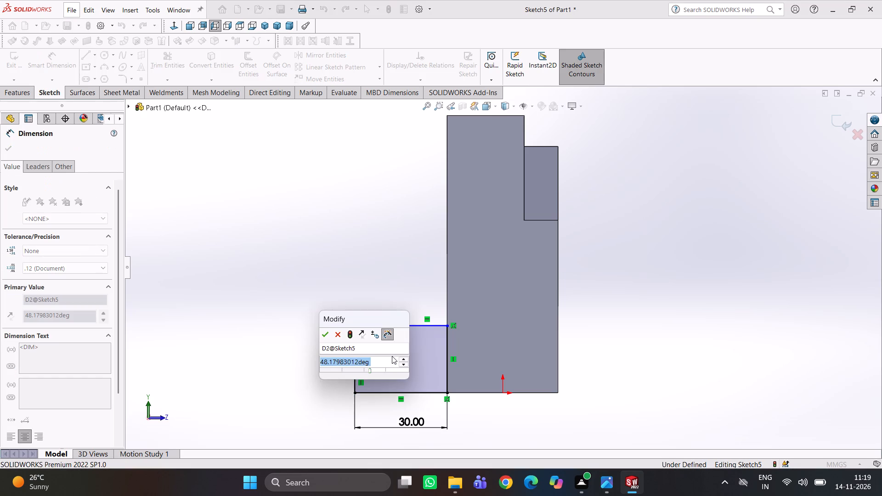
text(52)
key(Return)
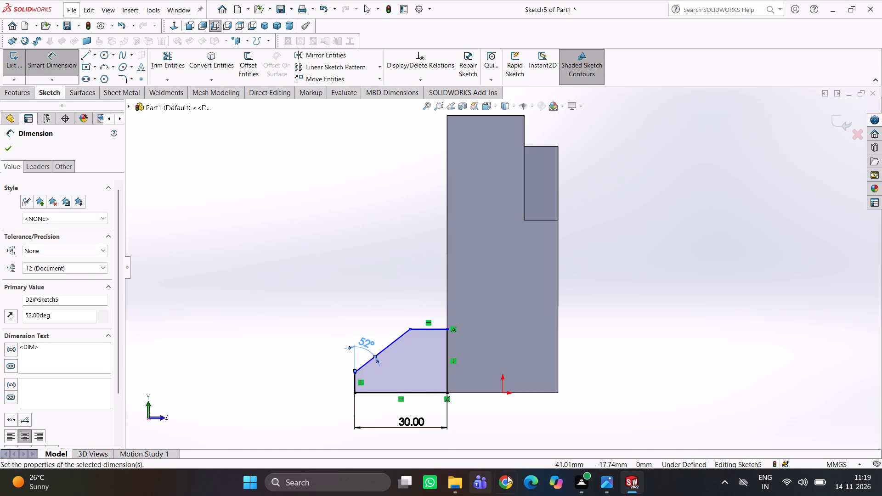
Check the reference drawing and dimension the short outer vertical edge of the base profile as 4 mm.
click(606, 487)
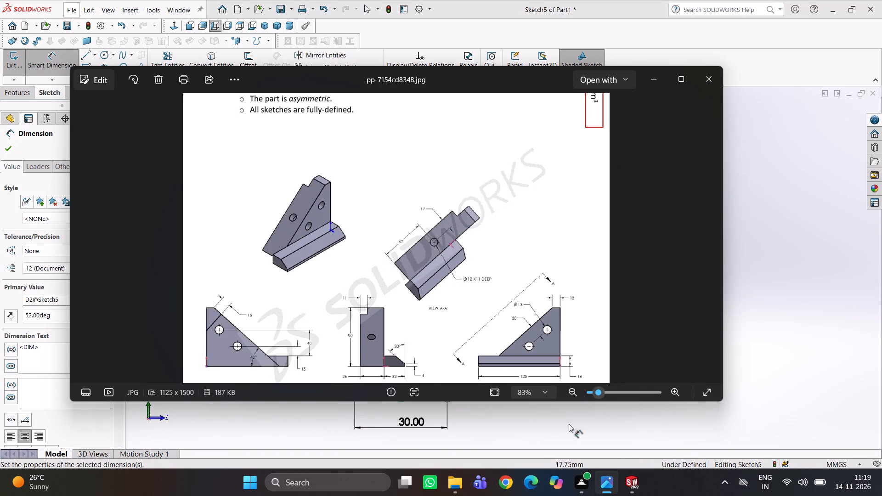
click(632, 486)
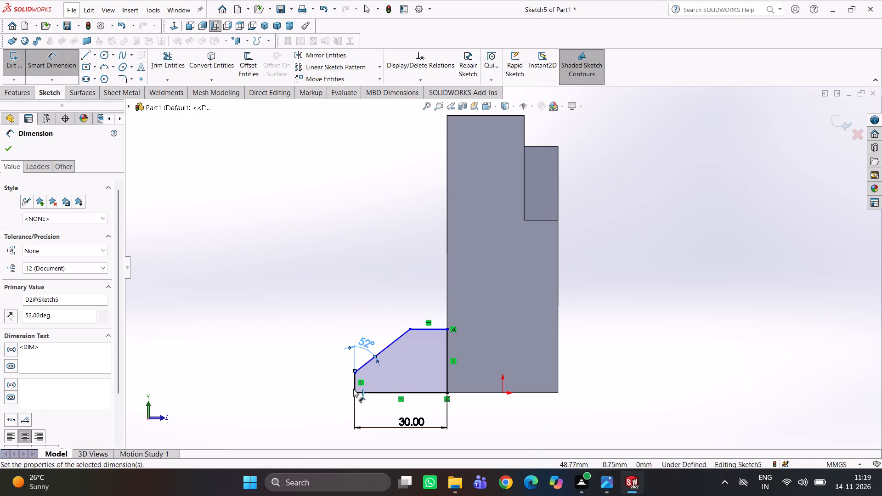
drag(353, 387, 339, 386)
click(330, 388)
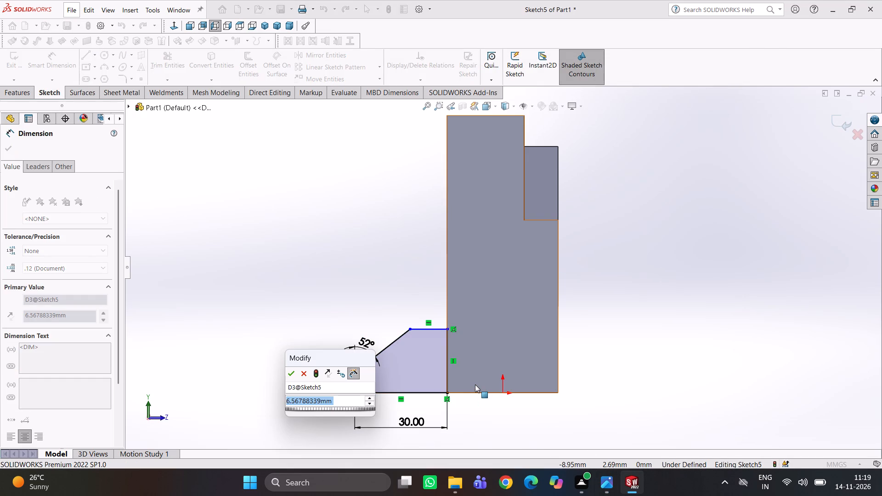
key(4)
key(Return)
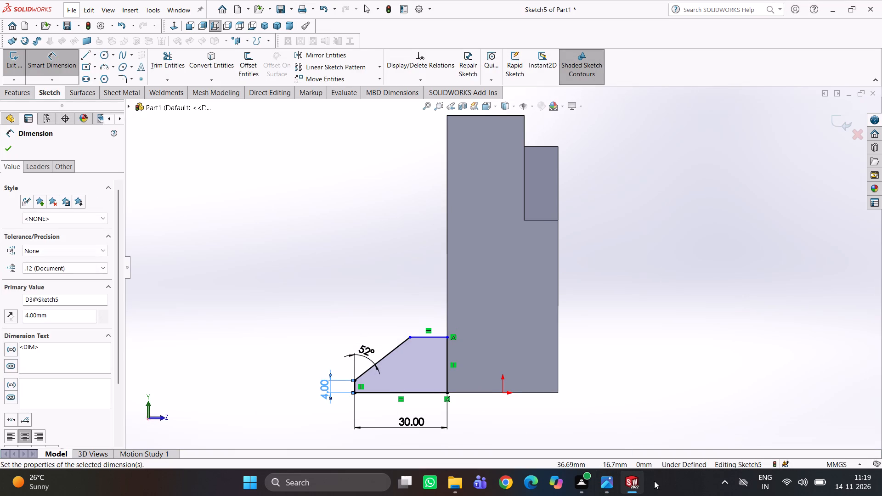
Recheck the bevel callout in the reference drawing and set the bevel angle to 50 degrees.
click(611, 486)
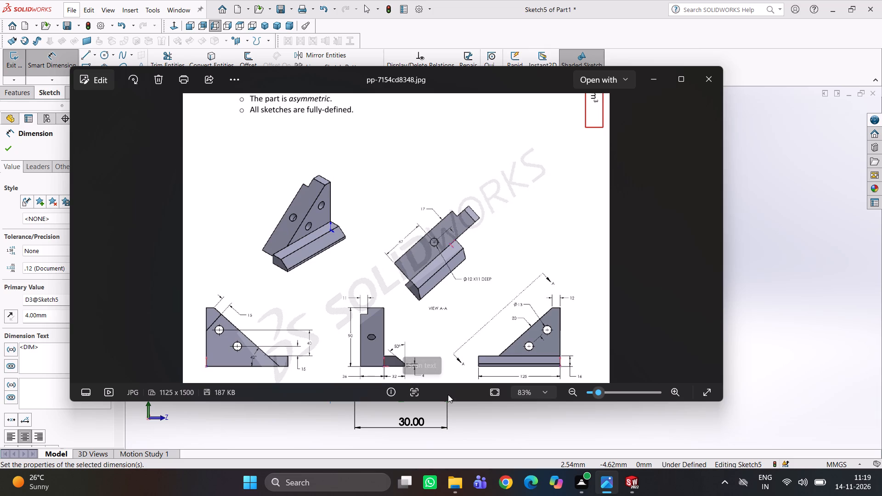
click(646, 484)
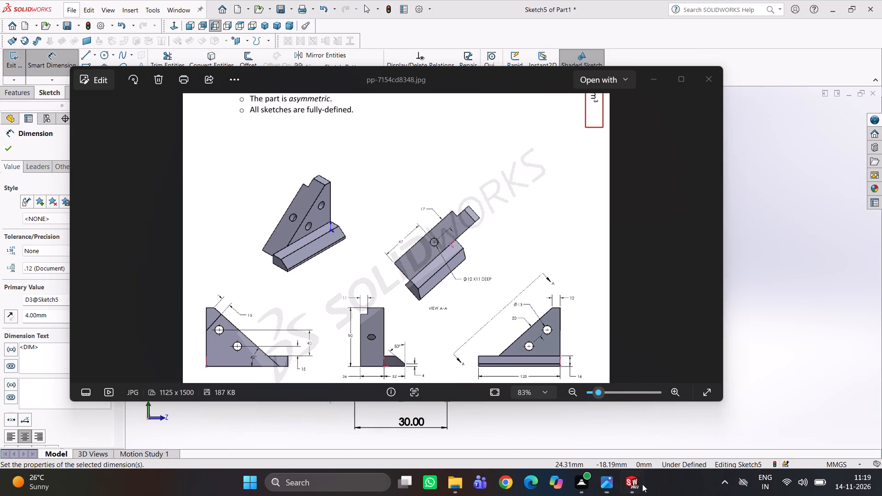
click(633, 482)
double_click(364, 349)
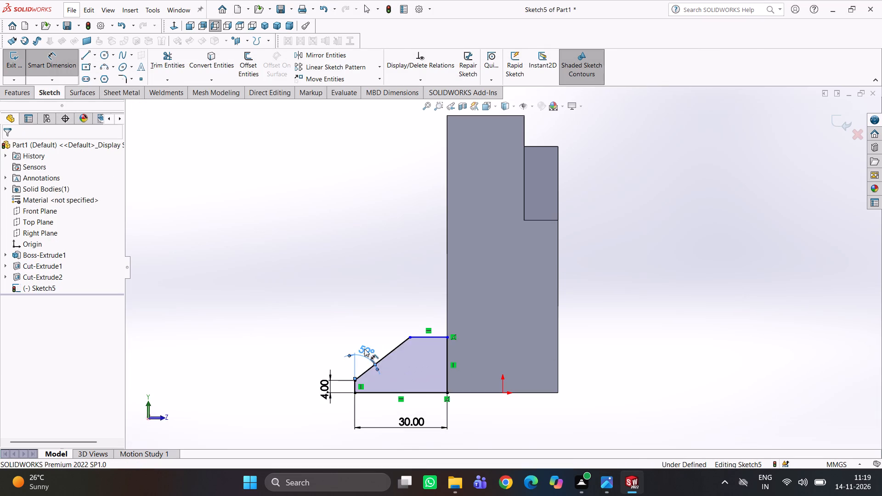
text(50)
key(Return)
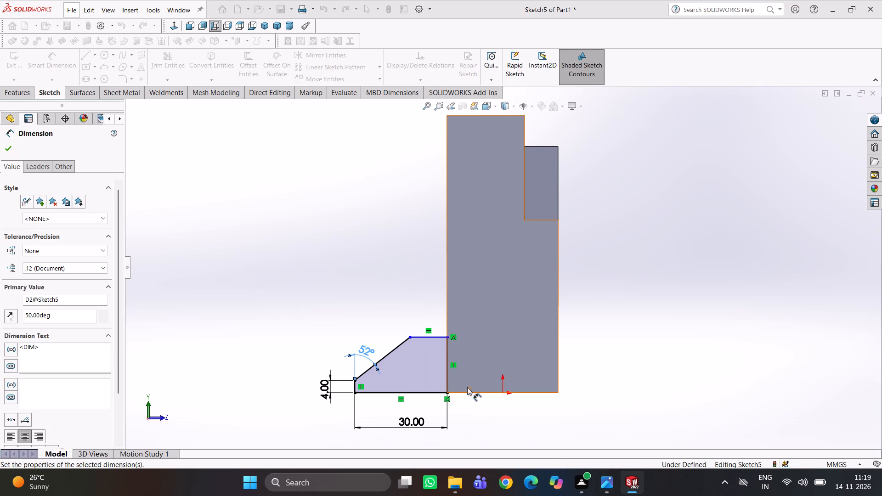
click(380, 263)
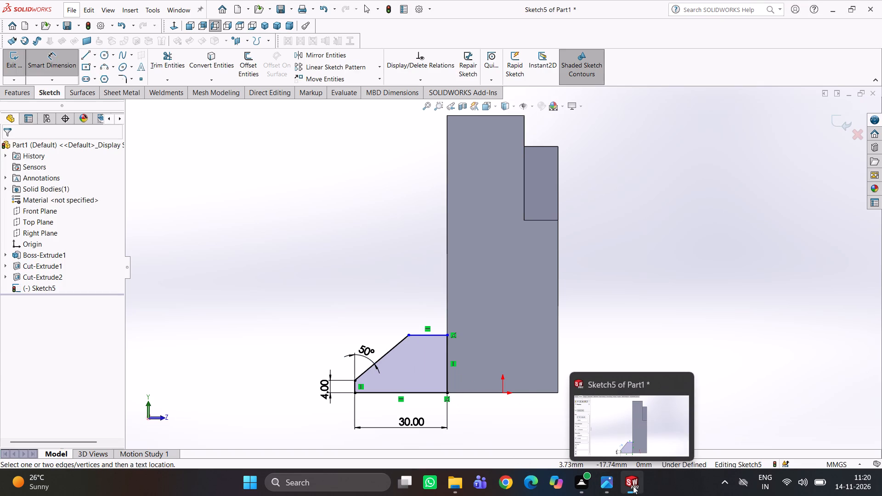
Look up the base height in the reference drawing and dimension the profile's vertical edge along the gusset as 16 mm.
click(606, 483)
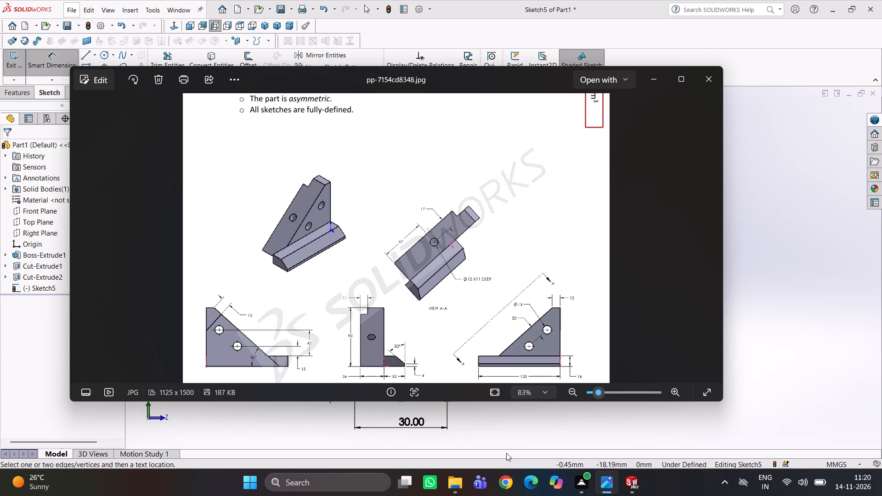
click(635, 479)
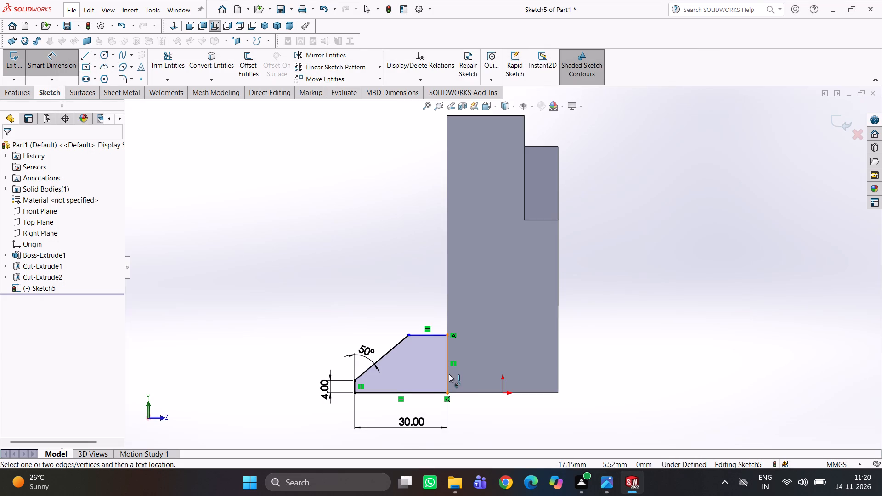
click(447, 372)
click(476, 364)
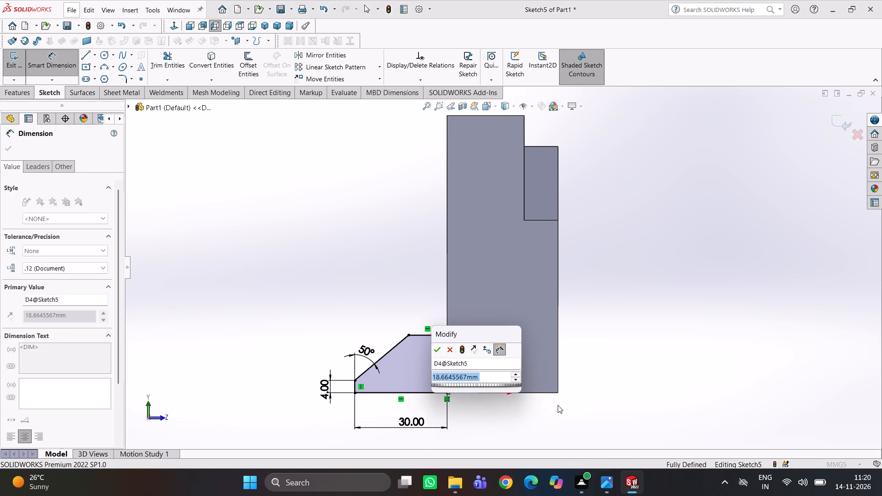
text(16)
key(Return)
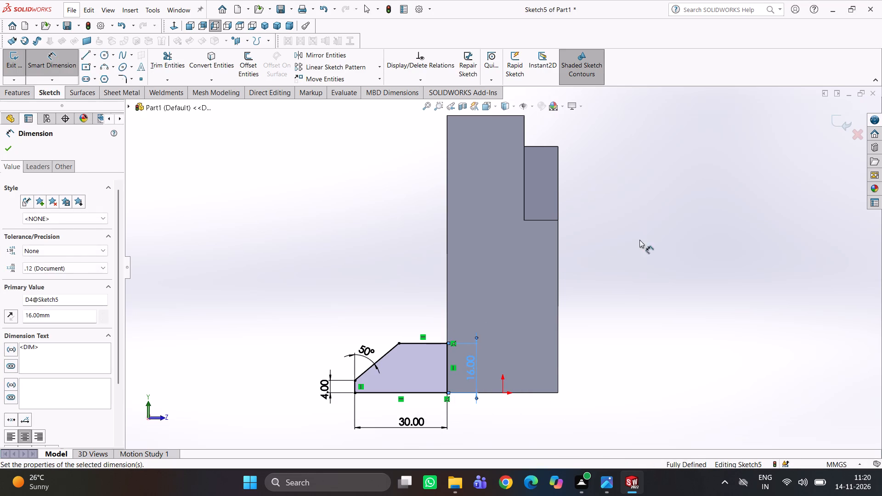
Extrude the bevelled base profile 125 mm in the reversed direction so it runs along the gusset, checking the length in the reference drawing.
click(683, 250)
click(8, 93)
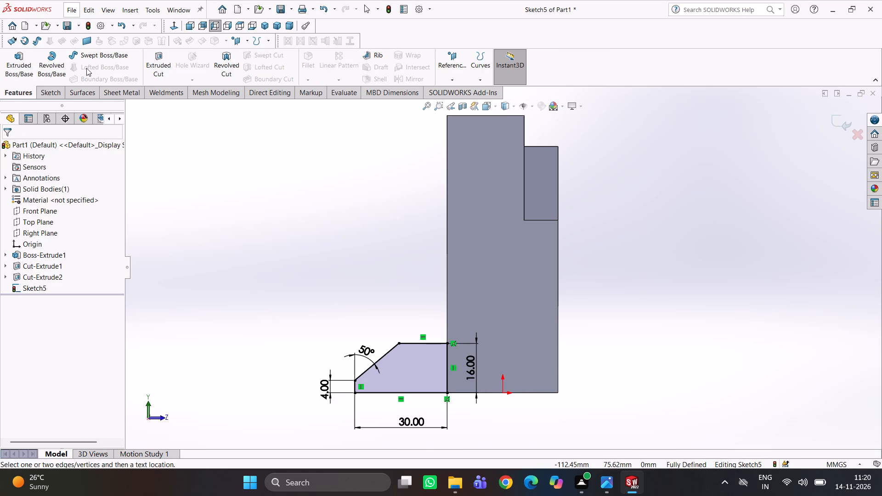
click(18, 68)
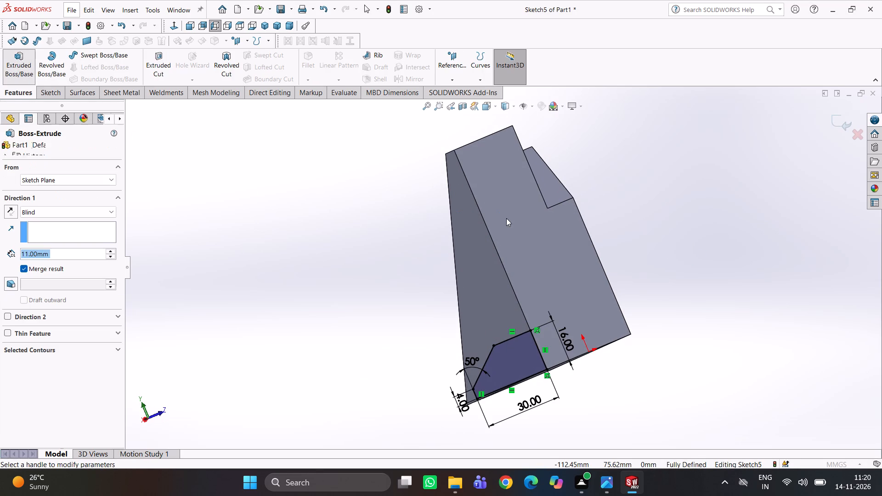
middle_drag(632, 218, 717, 163)
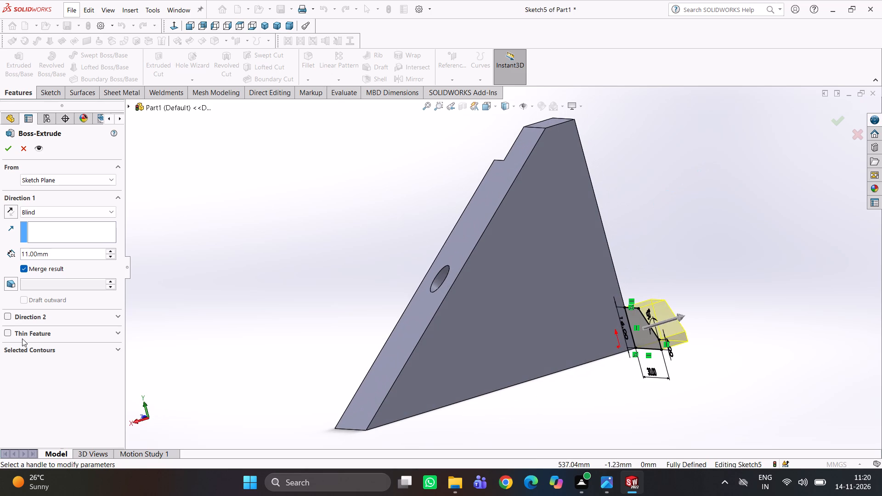
click(10, 214)
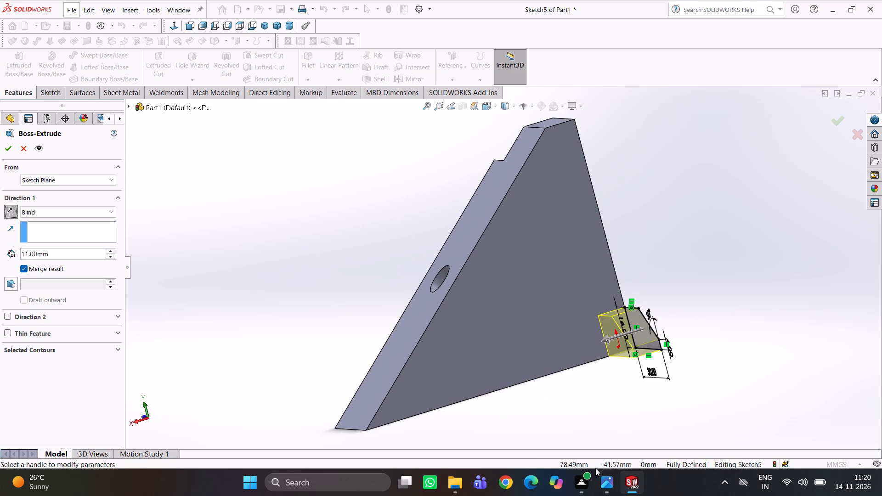
click(603, 493)
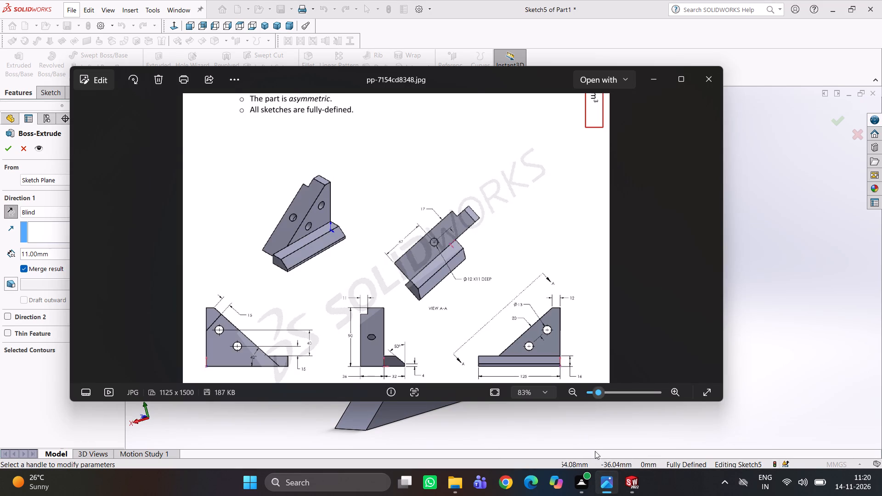
click(630, 480)
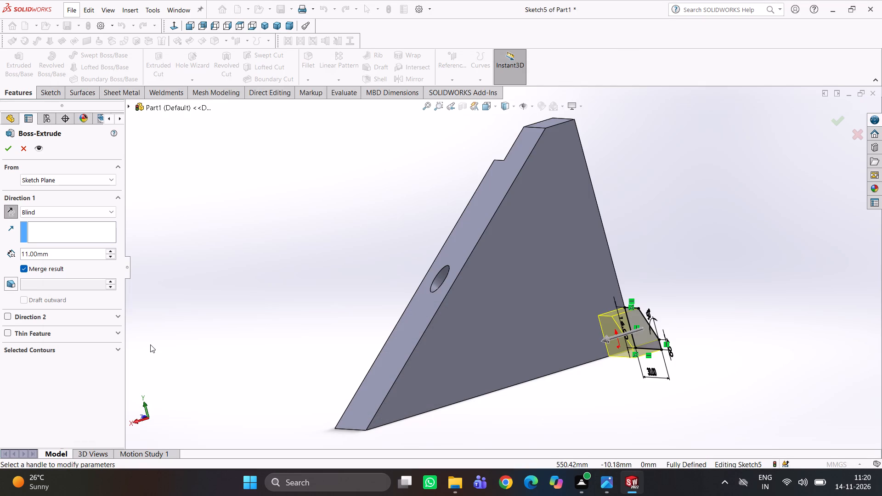
drag(70, 254, 0, 269)
text(125)
key(Return)
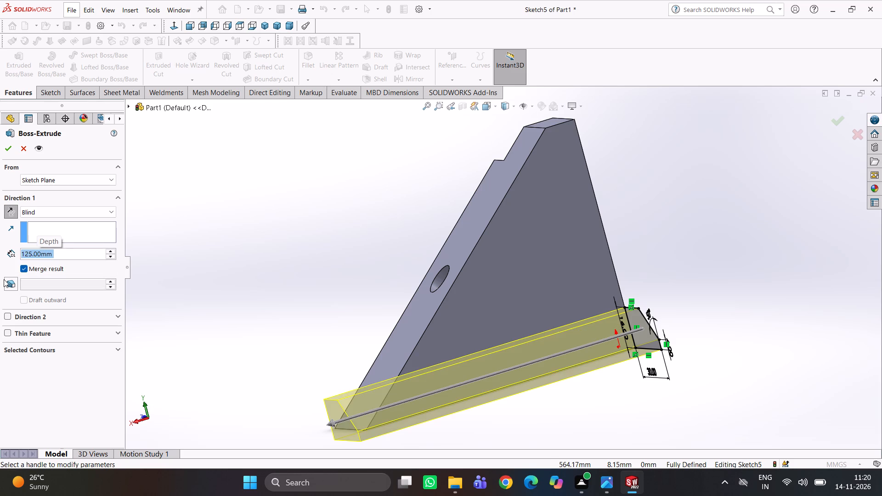
scroll(4, 279, up, 1)
click(7, 145)
Inspect the extruded base from several angles and study the reference drawing for the gusset's through-hole sizes and positions.
scroll(598, 261, up, 2)
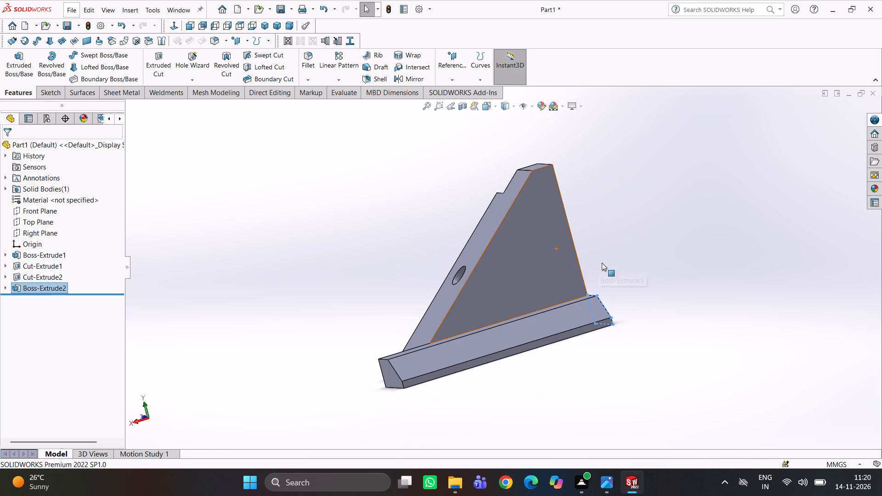
click(609, 263)
middle_drag(643, 240, 688, 274)
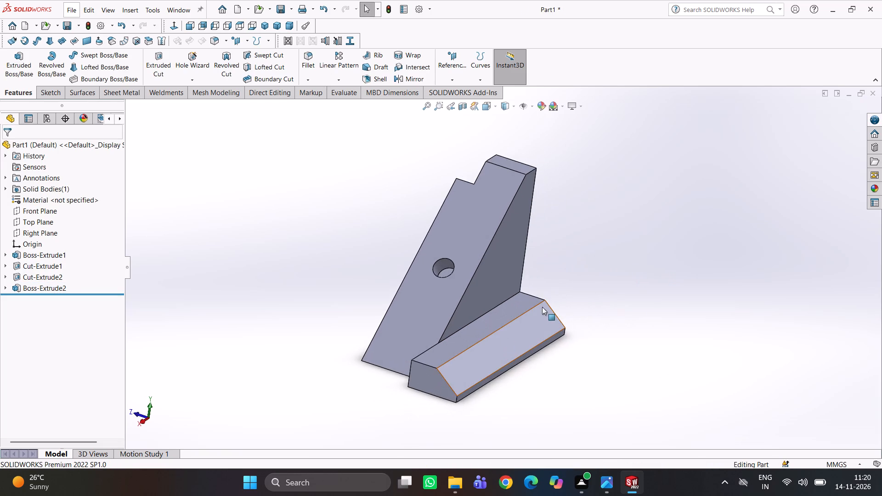
scroll(543, 306, down, 1)
middle_drag(543, 306, 524, 242)
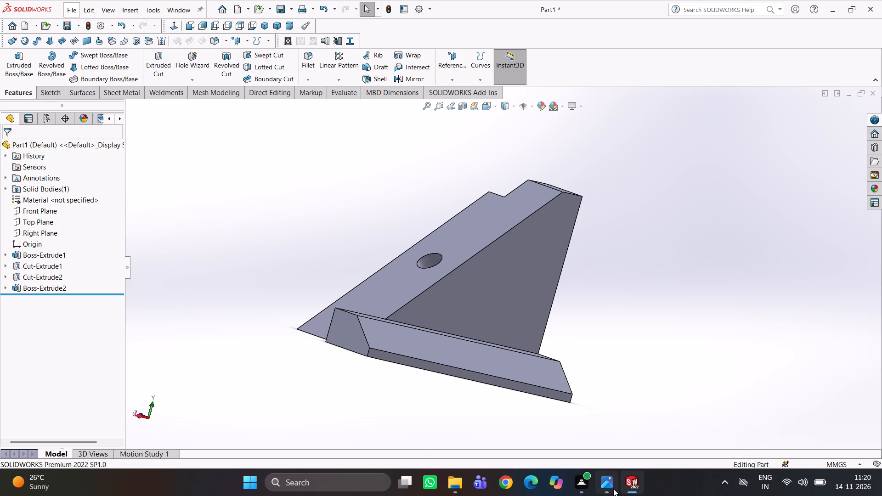
click(613, 489)
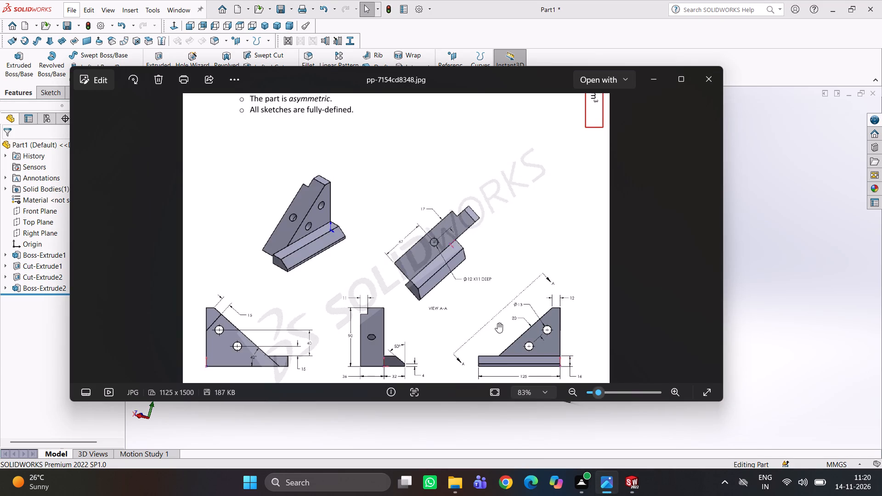
scroll(501, 320, down, 4)
scroll(484, 335, up, 6)
scroll(551, 320, up, 1)
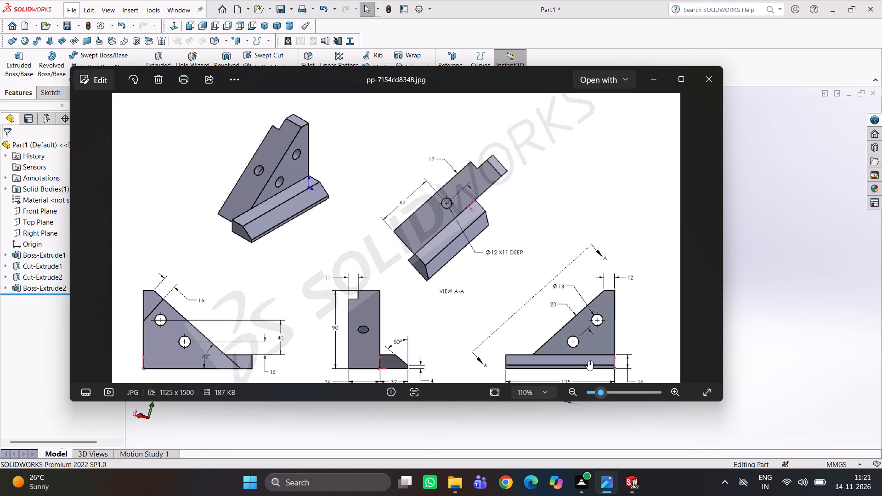
scroll(594, 333, up, 3)
scroll(596, 332, down, 5)
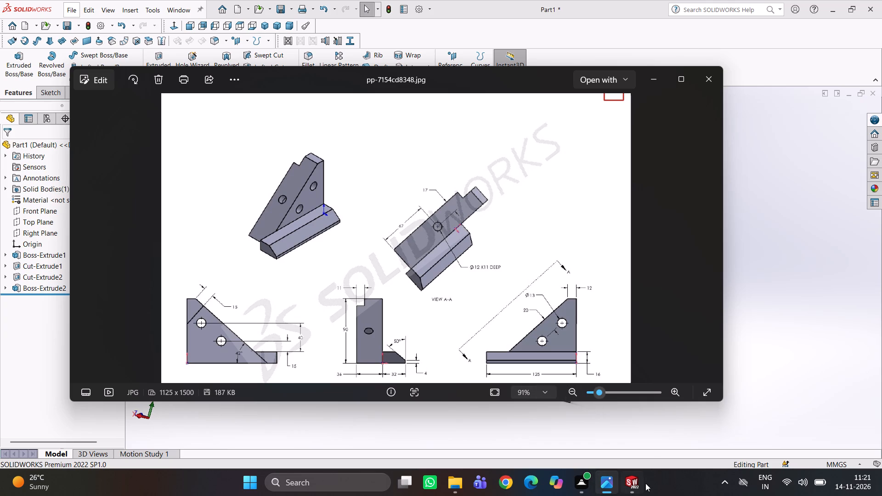
click(634, 484)
Start a sketch on the gusset's triangular face above the base and draw two circles along the slope, centres about 27 mm apart.
middle_drag(582, 293, 541, 277)
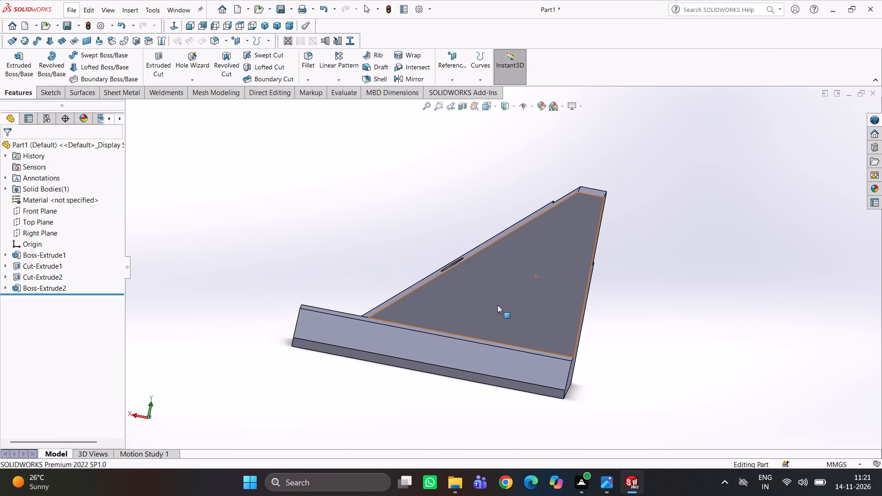
click(498, 305)
click(543, 278)
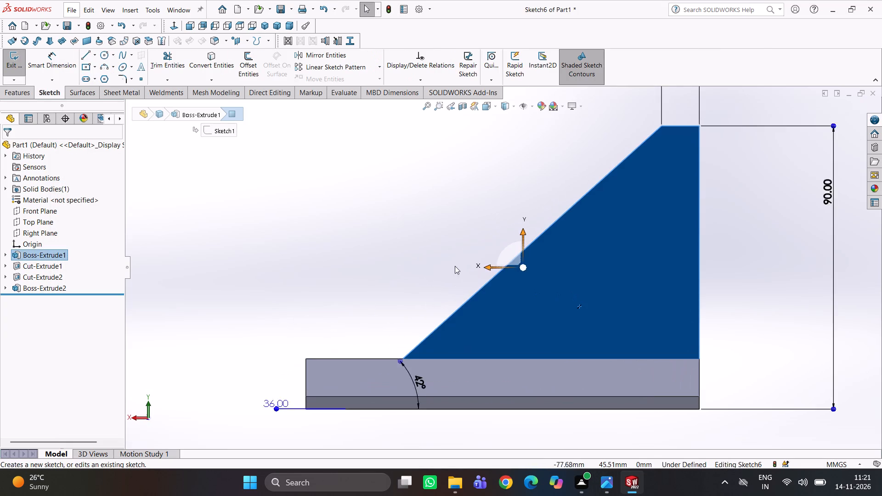
right_drag(389, 244, 440, 232)
click(568, 284)
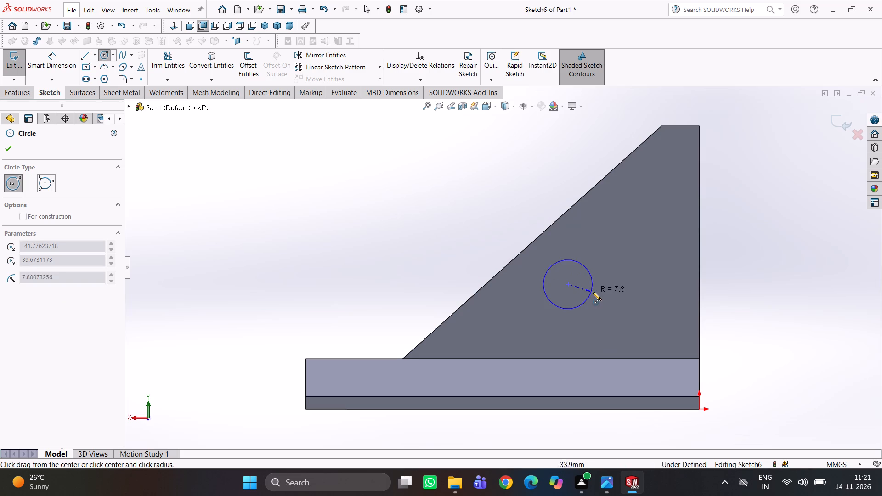
click(585, 289)
click(629, 225)
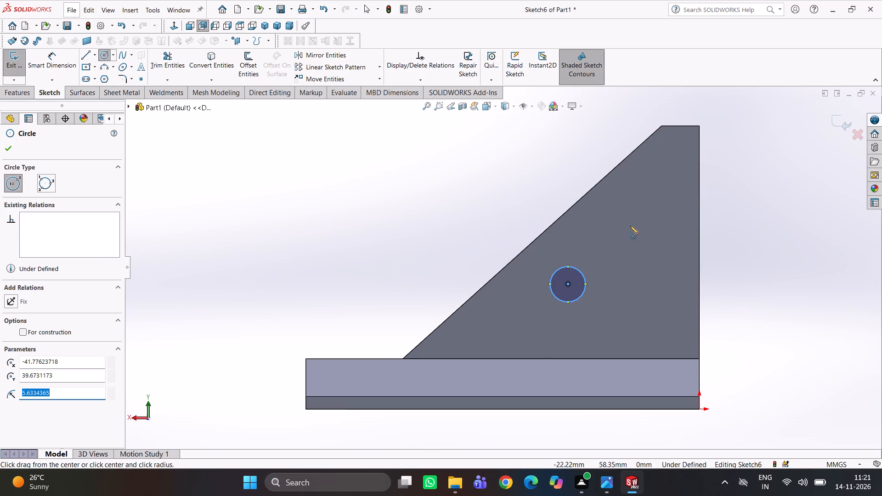
click(642, 242)
Add an Equal relation between the two circles on the gusset face.
right_drag(778, 273, 750, 170)
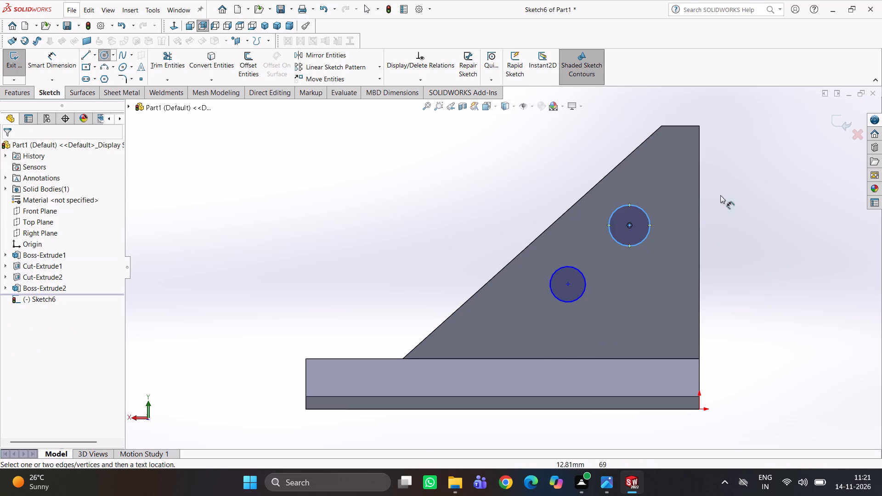
right_drag(755, 229, 734, 140)
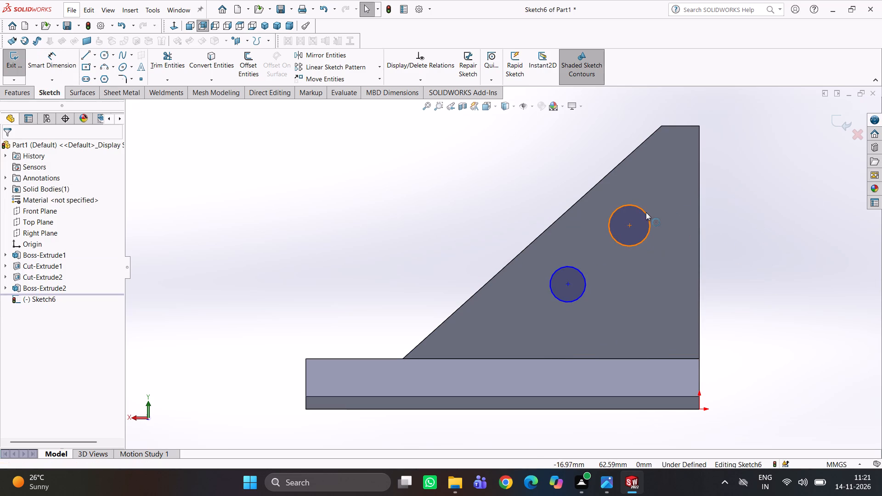
ctrl+click(646, 212)
ctrl+click(585, 282)
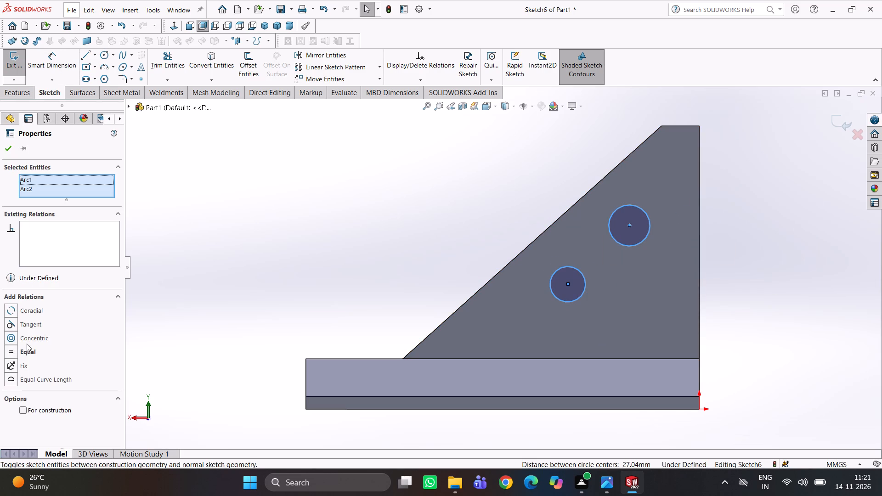
click(30, 353)
Dimension the upper circle's diameter as 13 mm.
right_drag(771, 310, 758, 228)
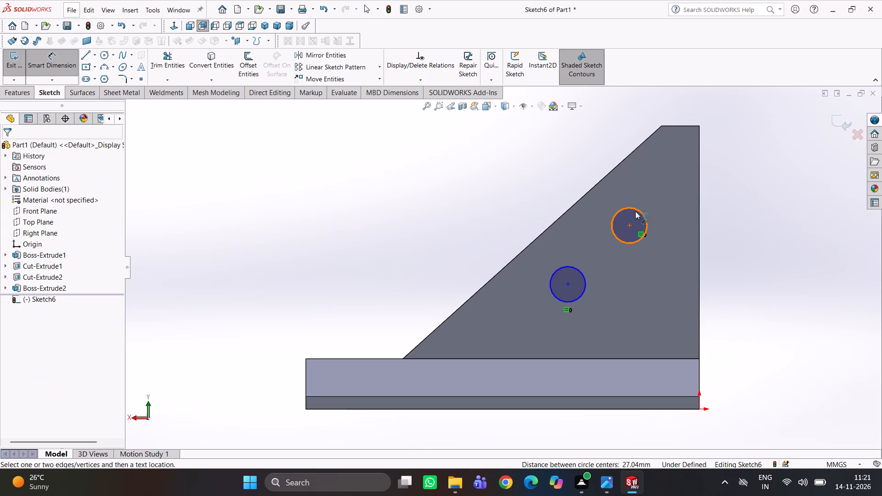
click(635, 211)
click(729, 218)
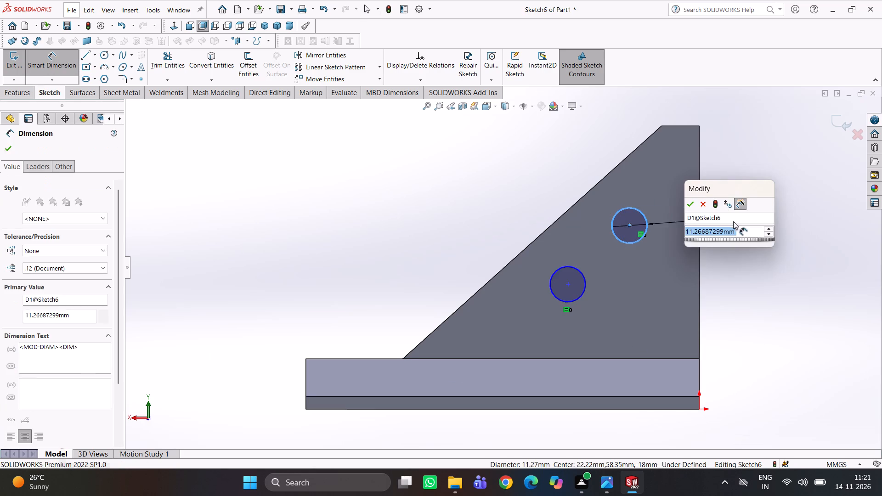
text(13)
key(Return)
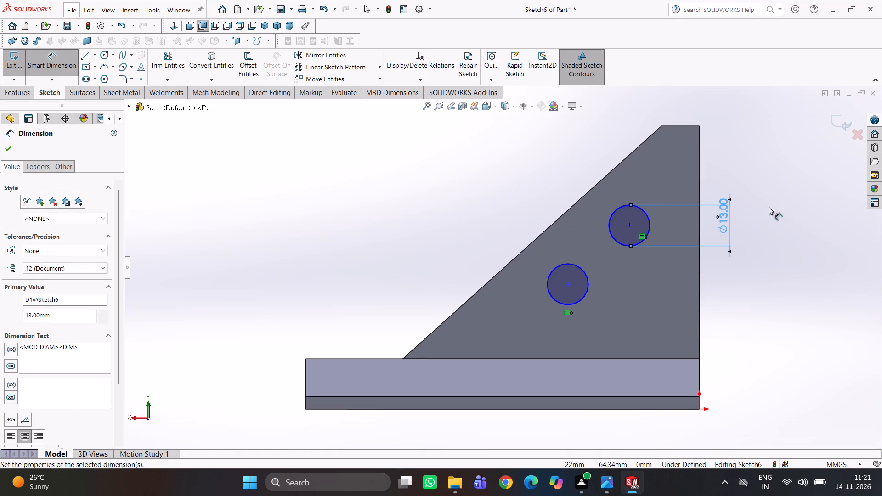
click(777, 225)
Dimension the vertical distance from the base's top edge to the upper circle's centre as 40 mm.
click(645, 359)
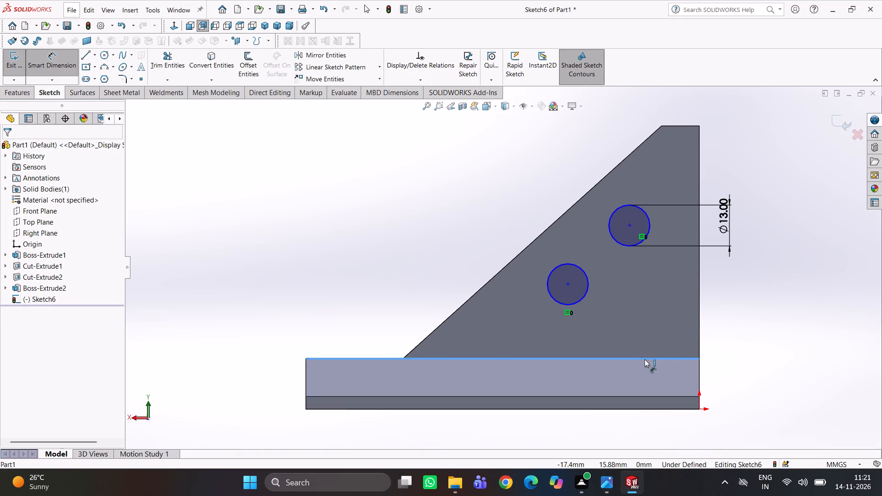
click(630, 225)
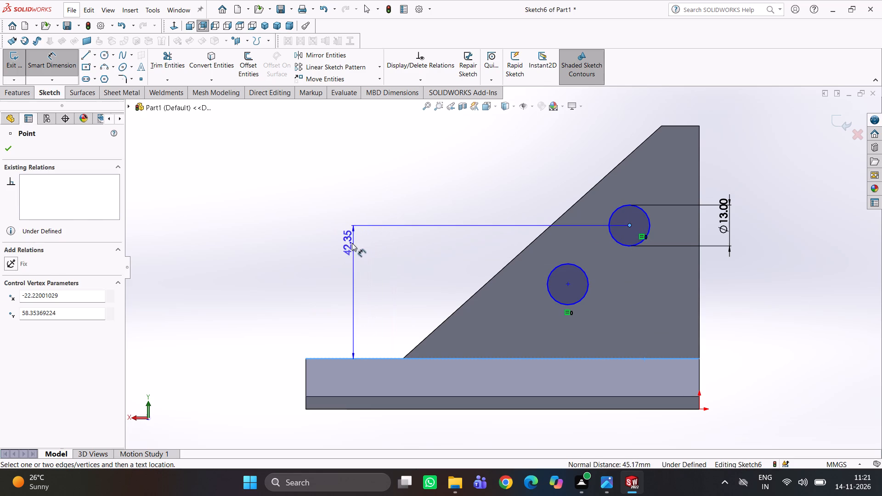
click(352, 243)
text(40)
key(Return)
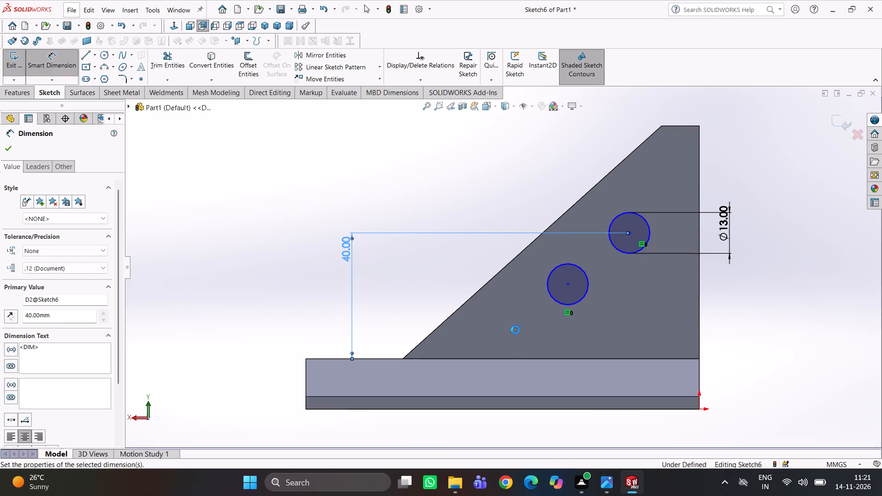
click(468, 210)
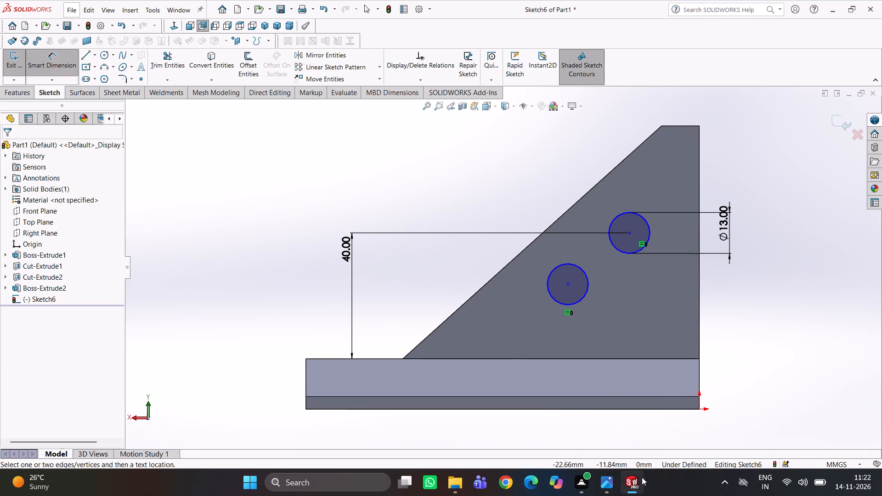
Check the hole layout in the reference drawing and connect the two circle centres with a construction line.
click(605, 482)
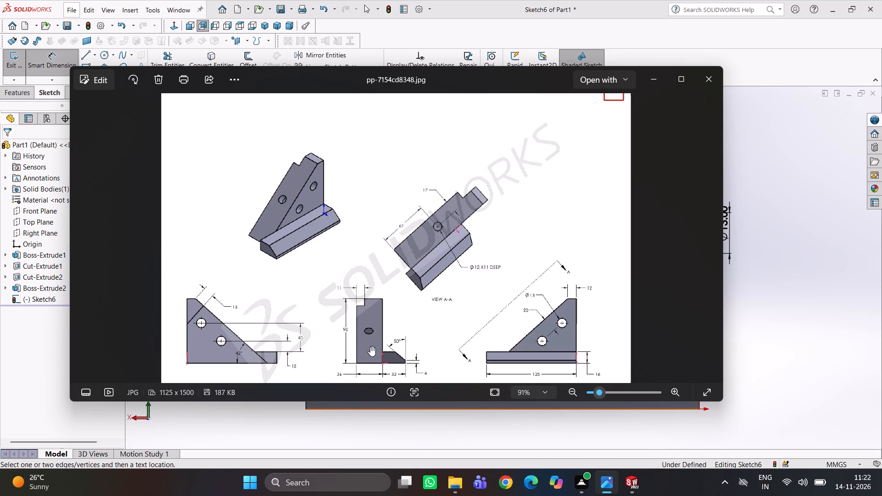
click(632, 481)
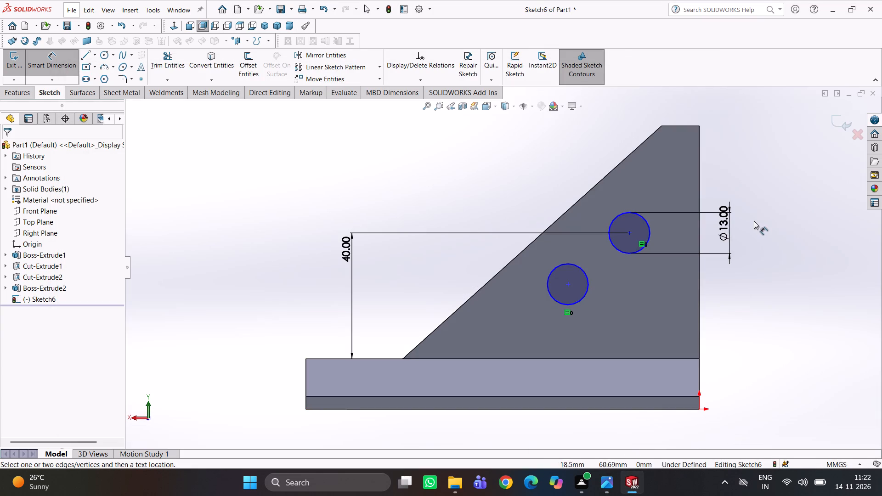
right_drag(817, 216, 781, 225)
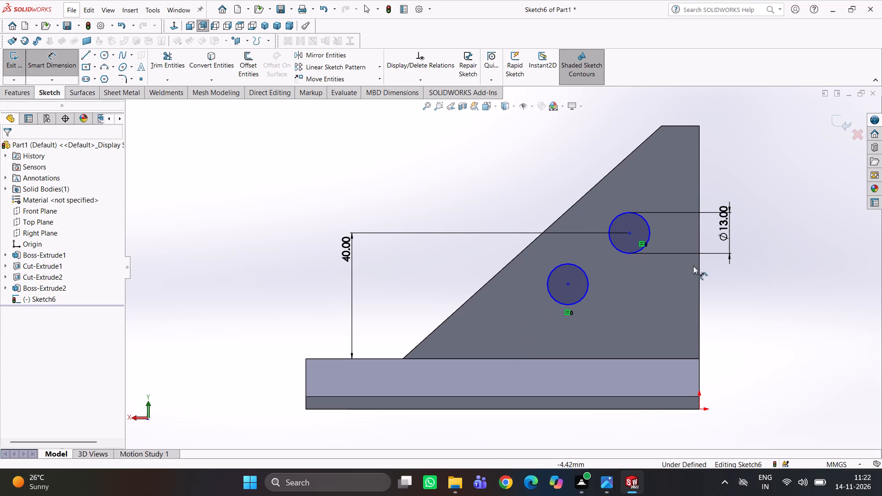
right_drag(808, 254, 661, 266)
click(630, 232)
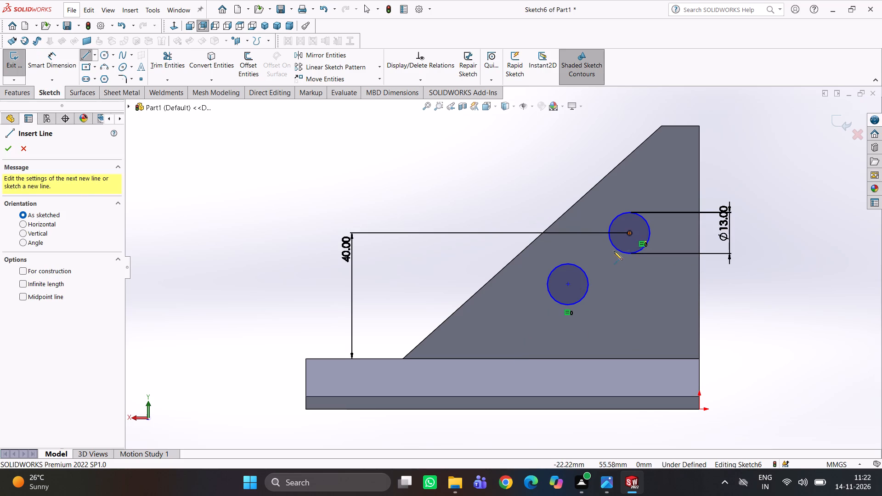
click(567, 286)
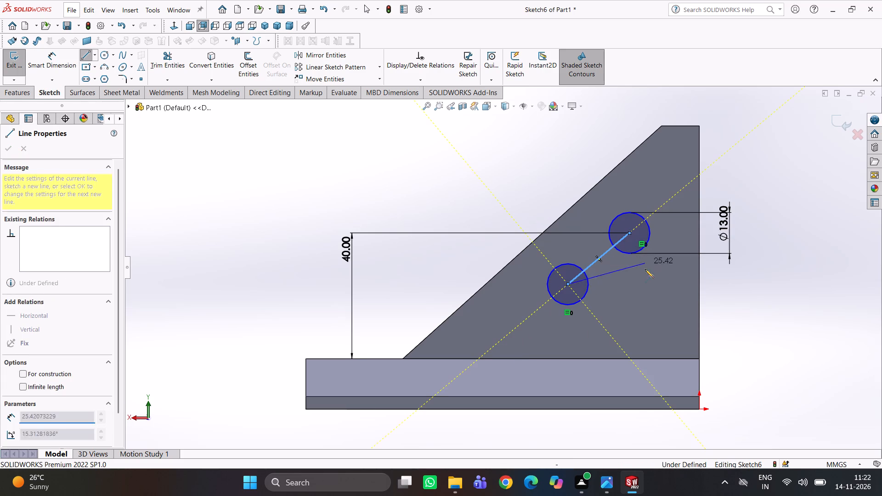
right_click(640, 280)
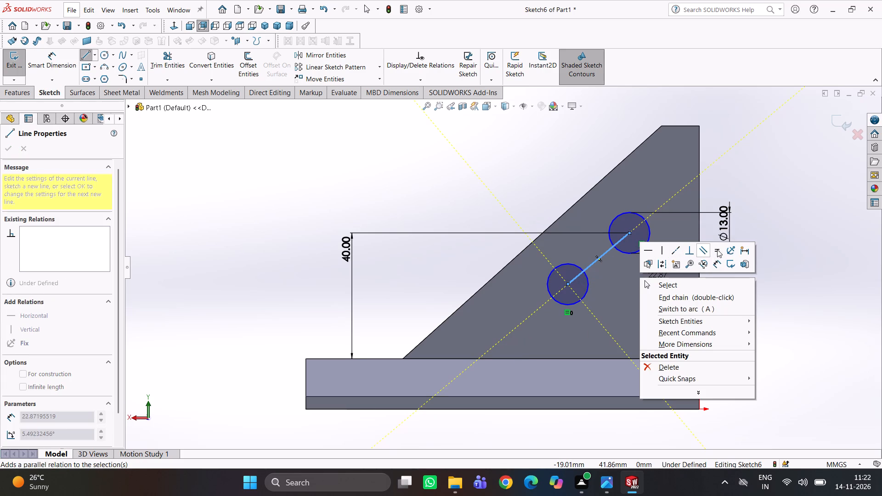
click(663, 267)
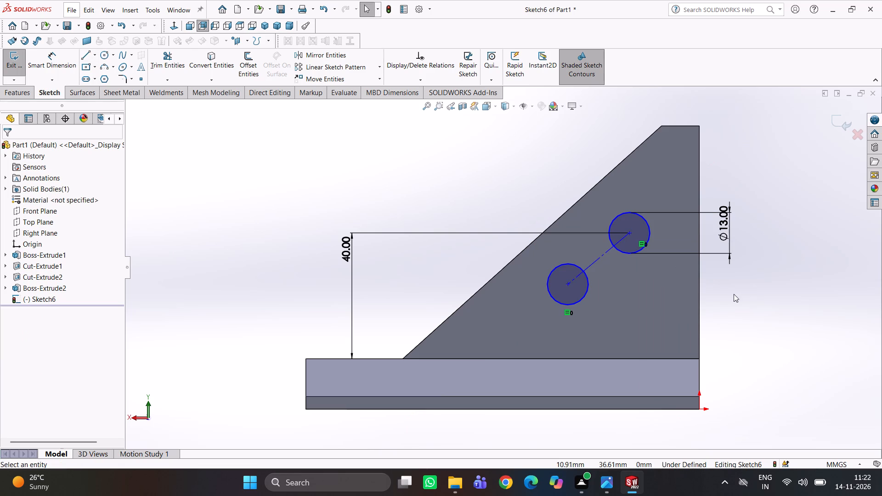
click(744, 293)
Make the construction line between the two circle centres parallel to the gusset's sloped edge.
click(600, 257)
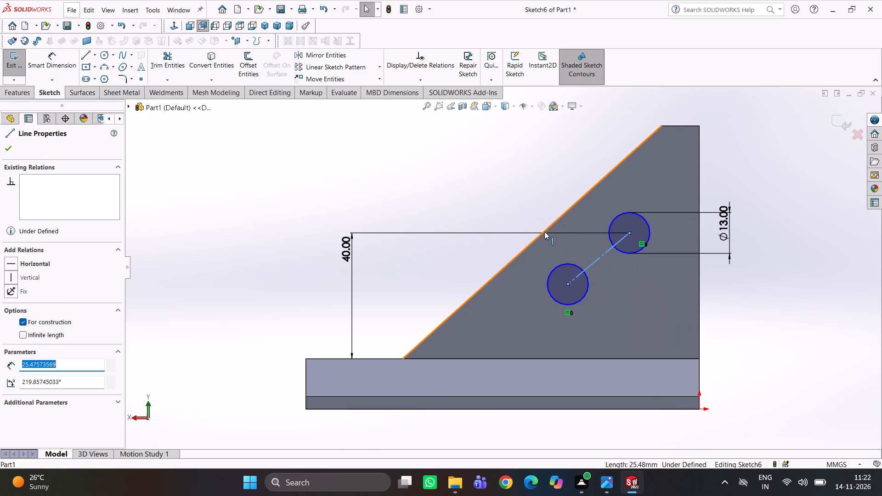
ctrl+click(549, 227)
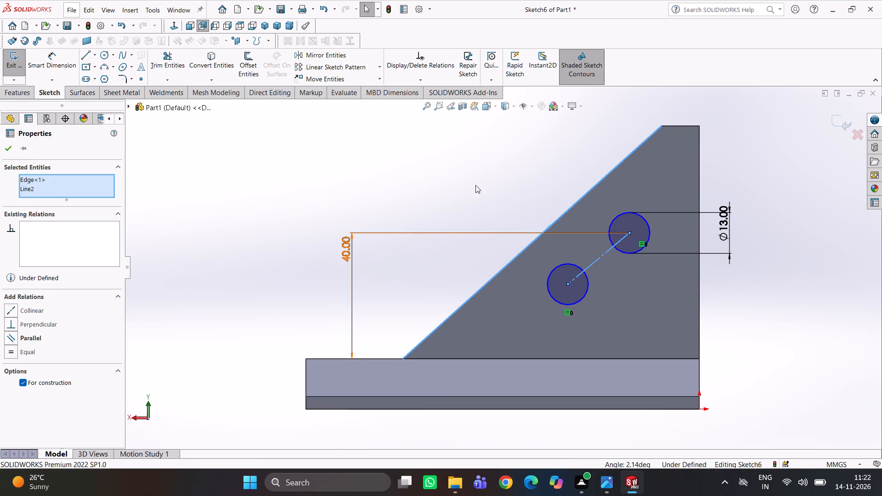
click(475, 186)
ctrl+click(558, 218)
ctrl+click(599, 256)
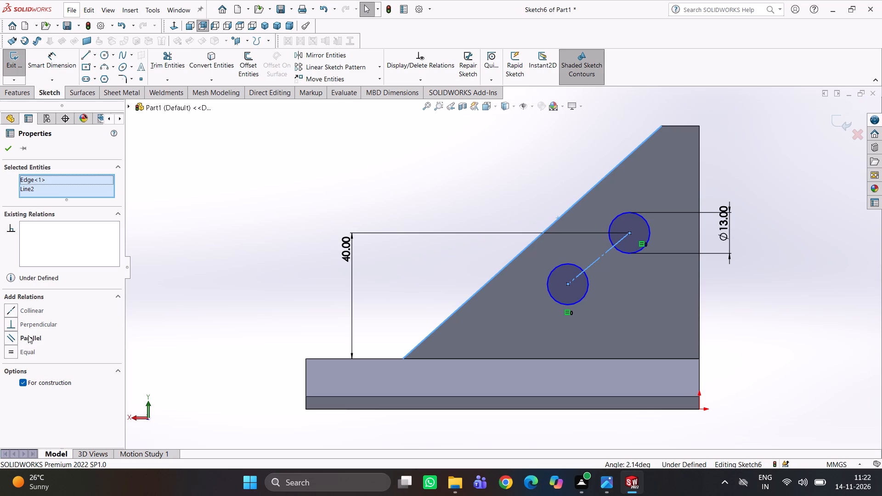
click(28, 335)
click(241, 304)
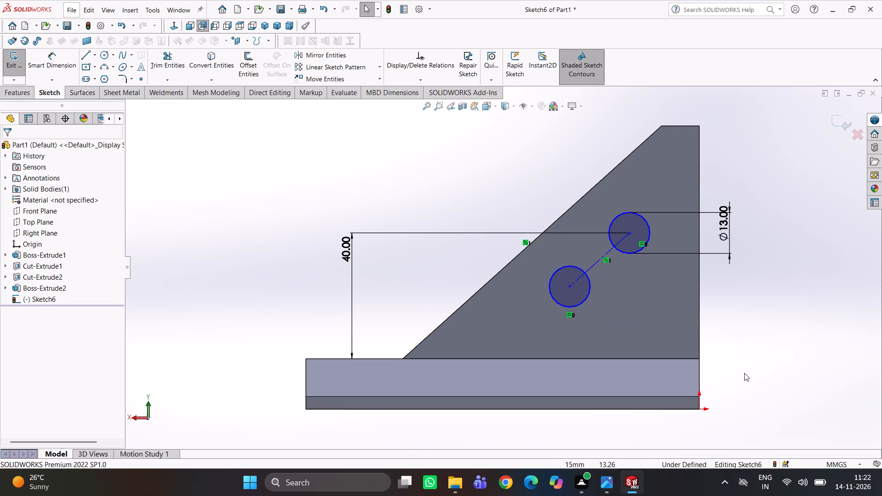
Check the reference drawing and dimension the vertical distance from the base's top edge to the lower circle's centre as 15 mm.
click(604, 482)
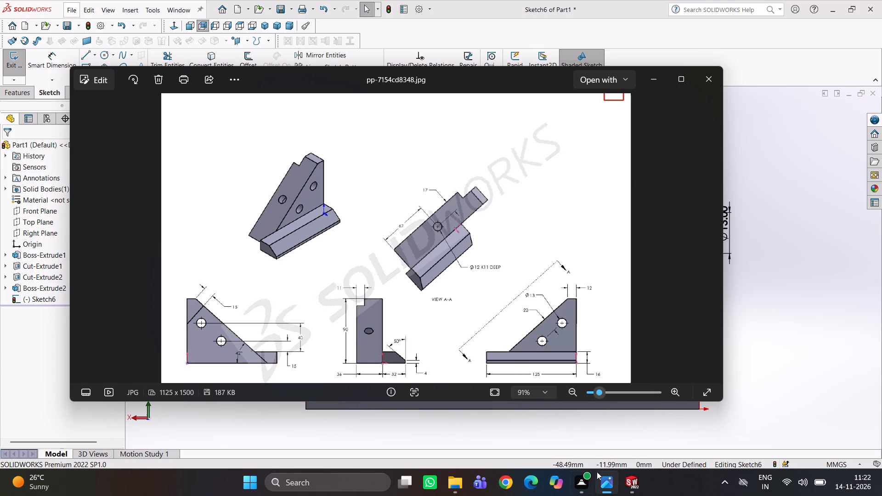
click(628, 485)
right_drag(783, 369, 775, 234)
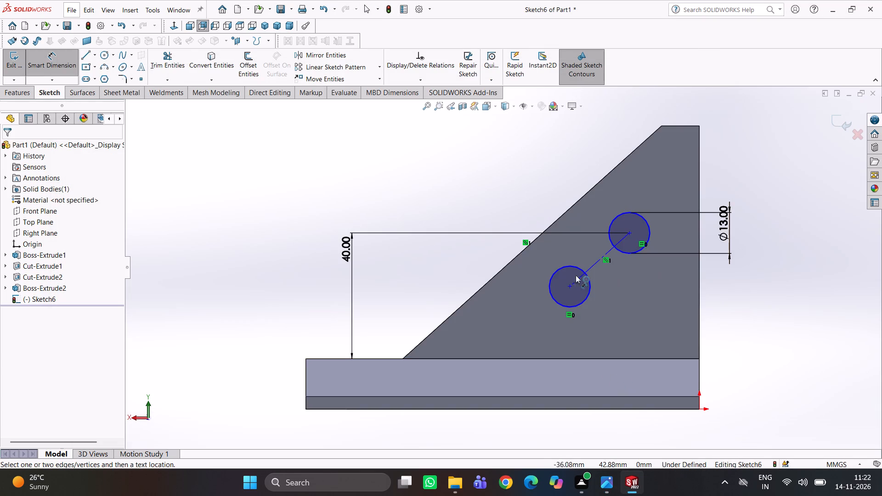
click(571, 287)
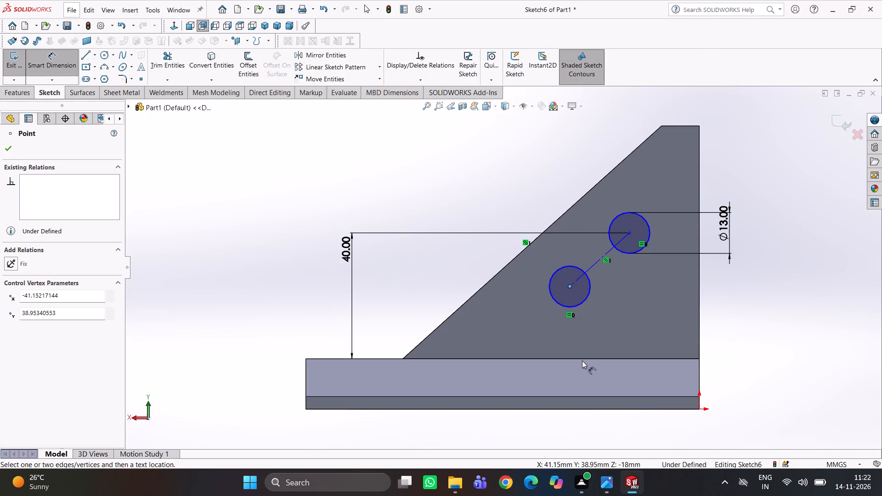
click(582, 359)
click(389, 317)
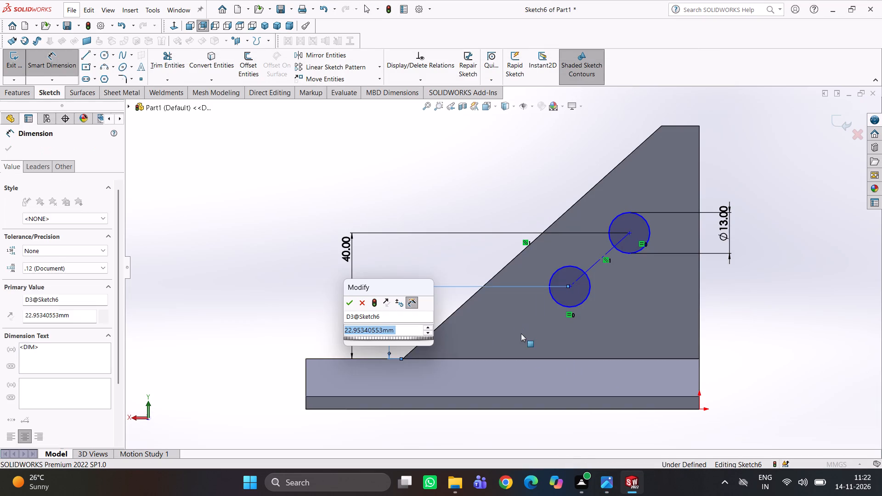
text(15)
key(Return)
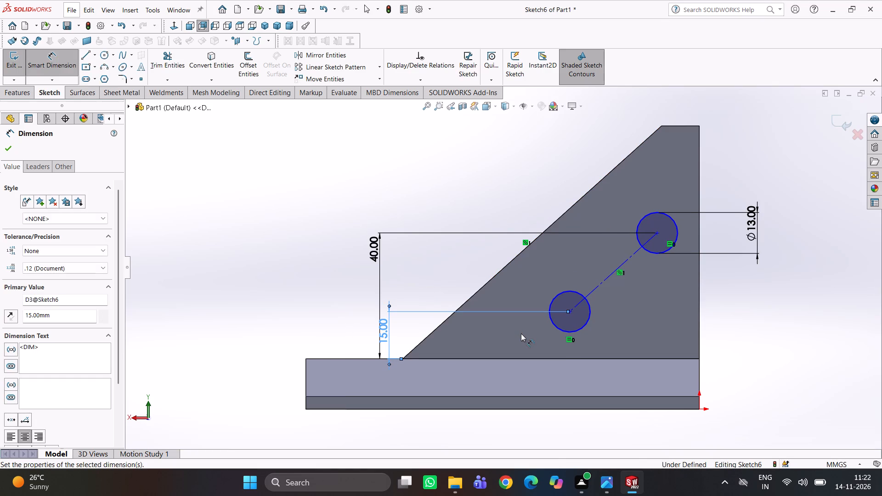
click(737, 279)
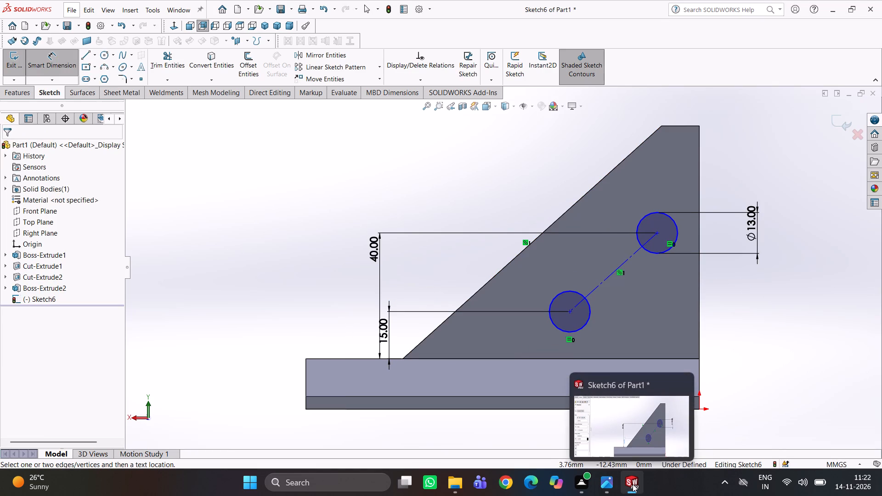
Check the remaining hole position dimensions in the reference drawing.
click(610, 483)
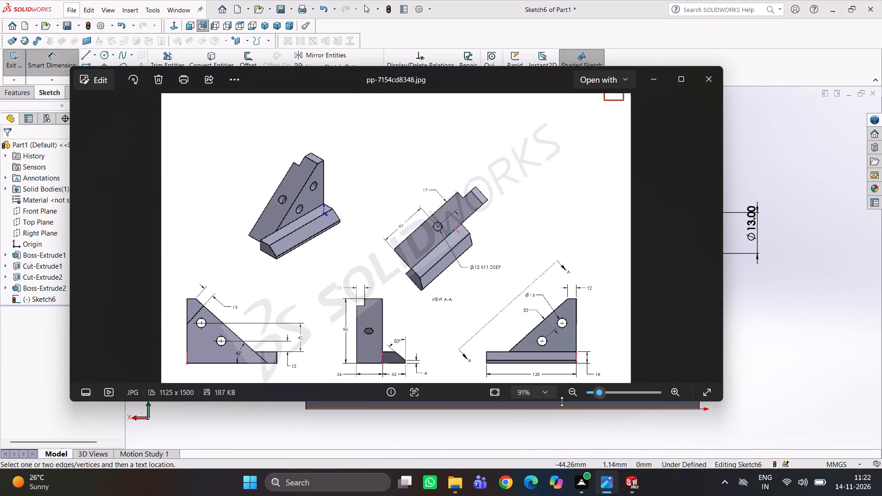
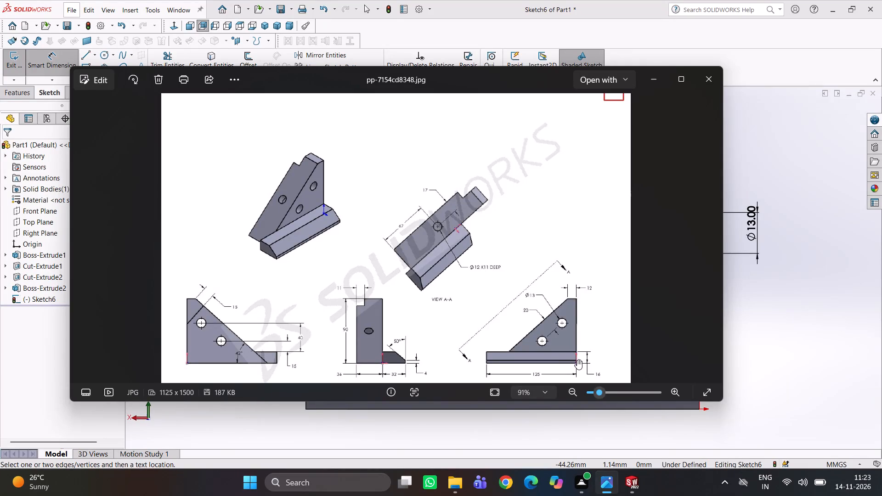
Check the reference drawing and dimension the distance between the gusset's sloped edge and the construction line as 20 mm.
click(786, 297)
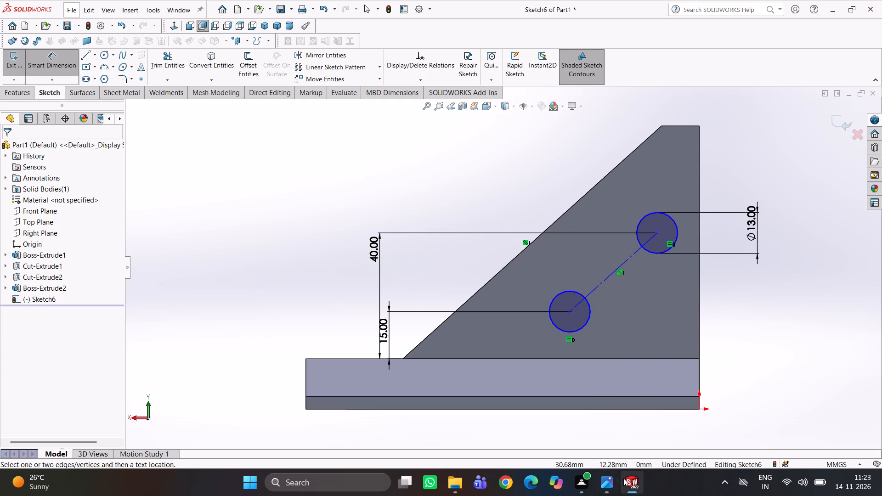
click(611, 478)
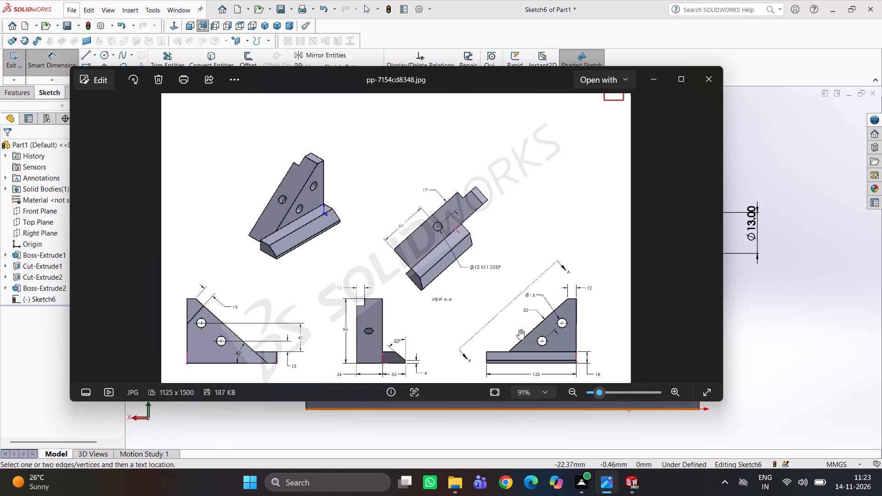
scroll(526, 324, up, 2)
scroll(584, 336, down, 5)
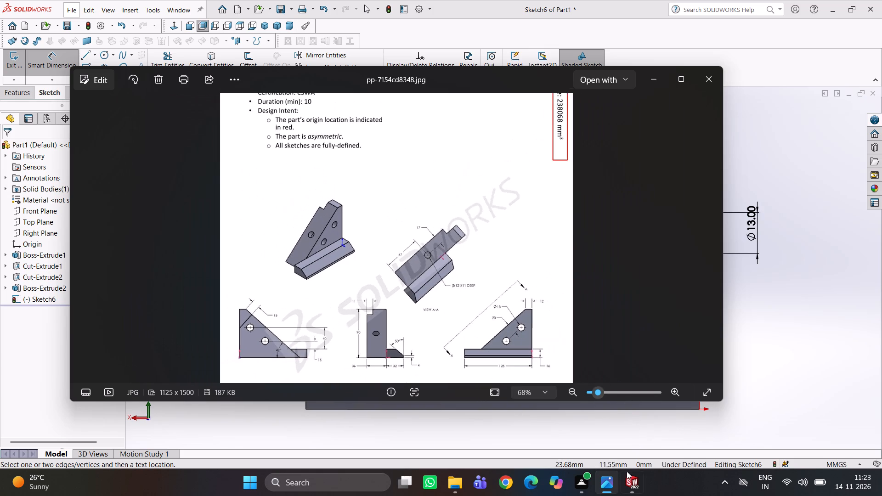
click(630, 482)
click(602, 281)
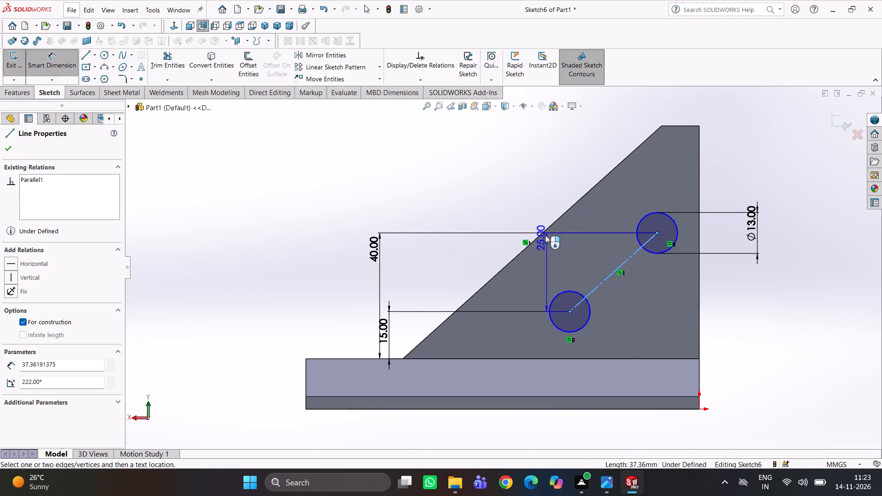
click(557, 219)
click(556, 204)
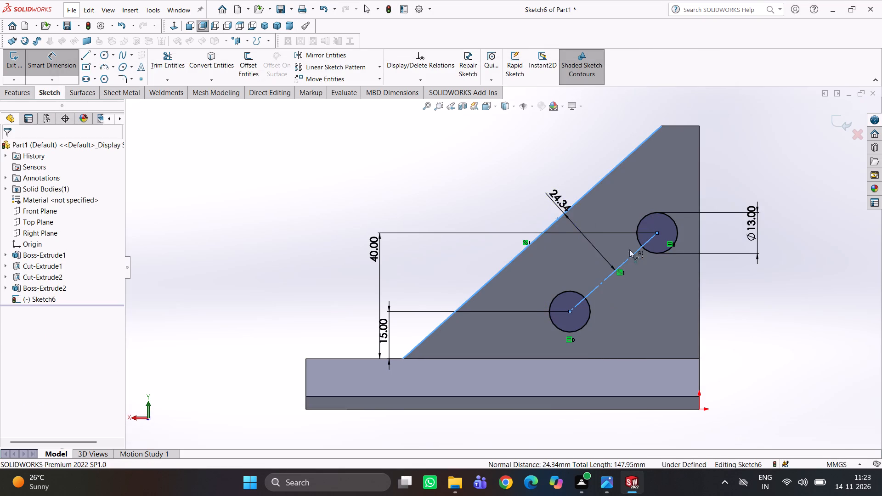
text(20)
key(Return)
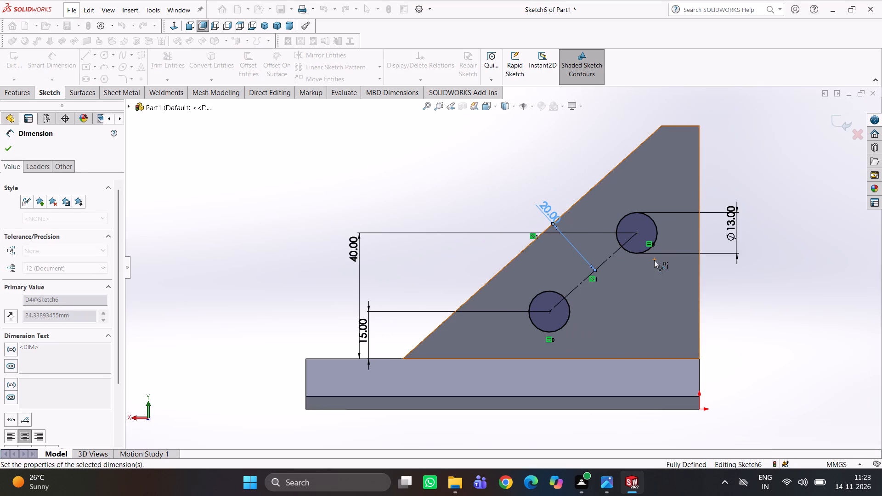
click(498, 178)
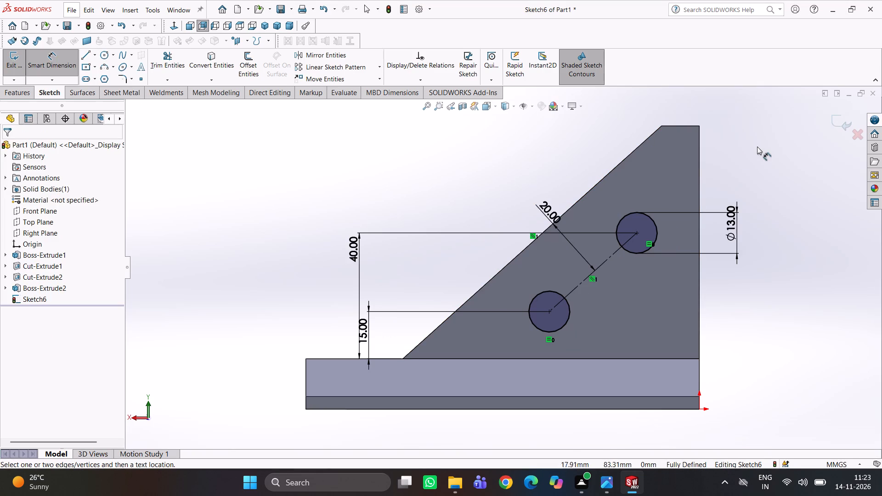
Cut the two 13 mm circles through the gusset with a blind Extruded Cut 125 mm deep.
click(12, 97)
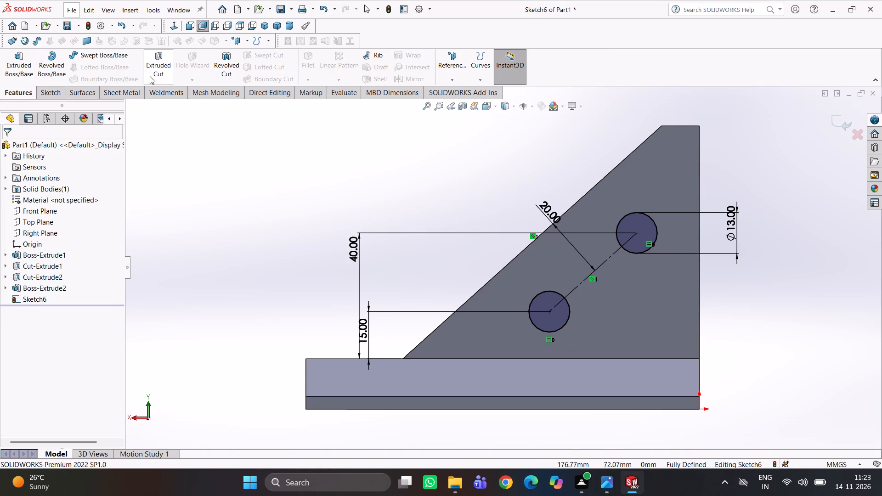
click(158, 62)
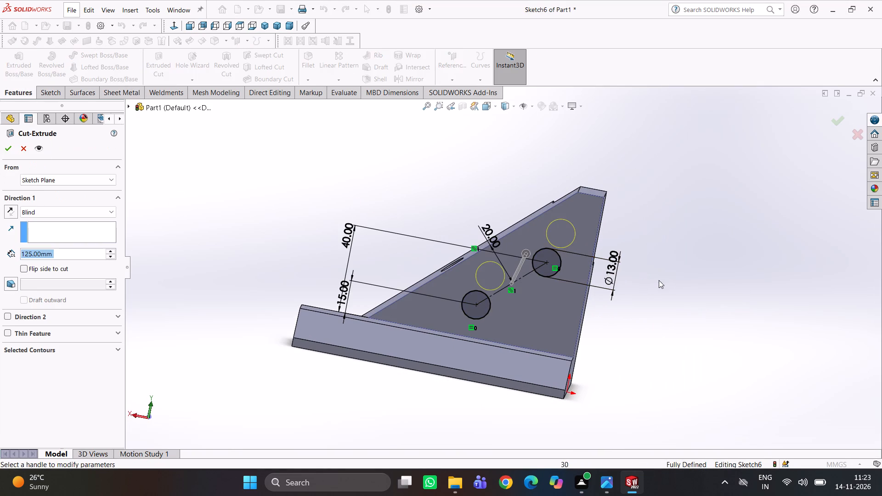
middle_drag(665, 276, 606, 324)
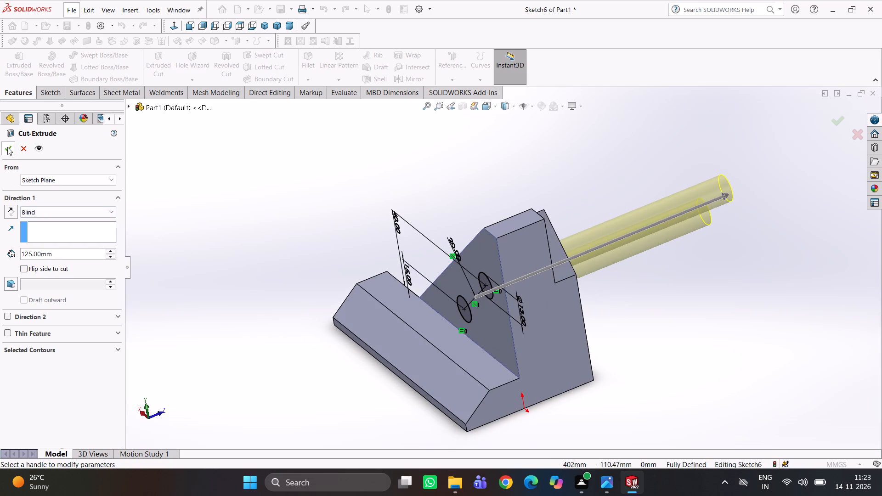
click(7, 147)
middle_drag(352, 230, 426, 322)
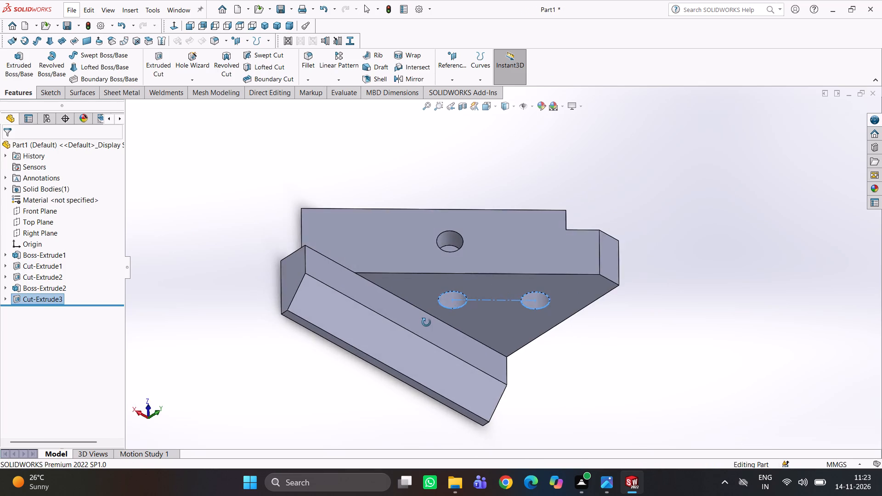
middle_drag(426, 322, 399, 281)
click(202, 245)
Examine the part's holes, top step cut and bevelled base from several sides against the reference drawing.
middle_drag(421, 276, 369, 321)
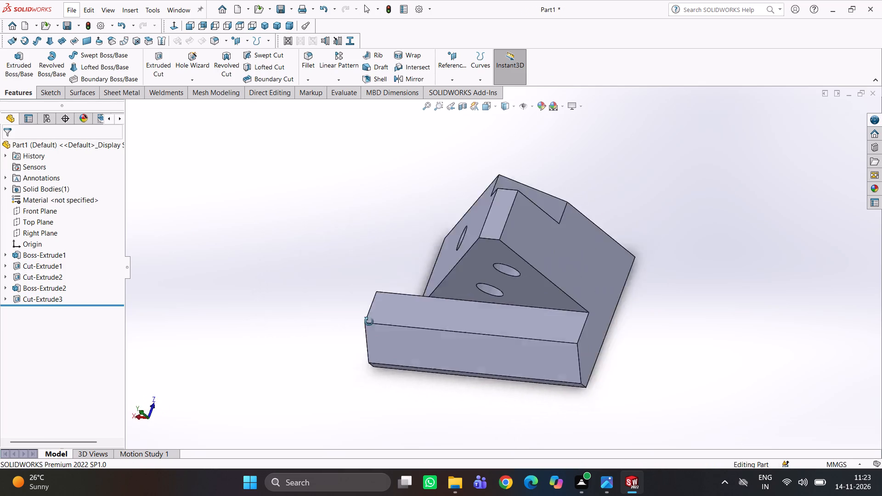
middle_drag(369, 321, 383, 235)
click(607, 483)
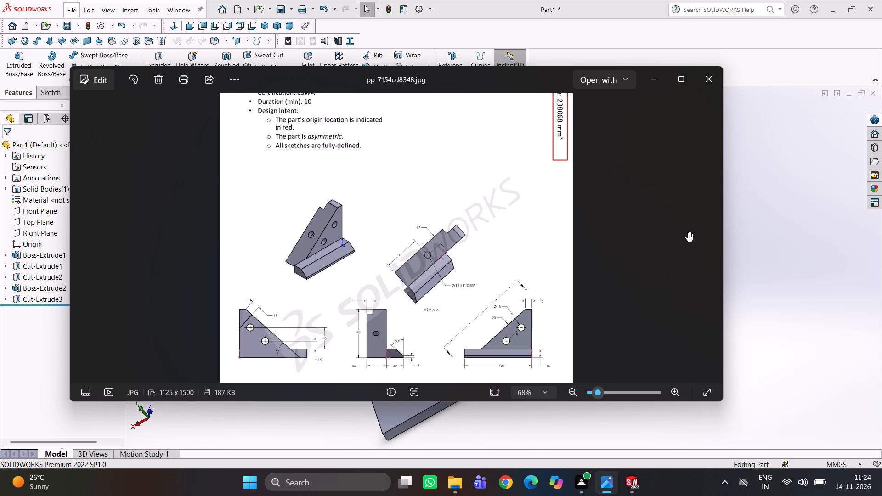
click(752, 263)
scroll(601, 291, up, 1)
middle_drag(607, 289, 649, 268)
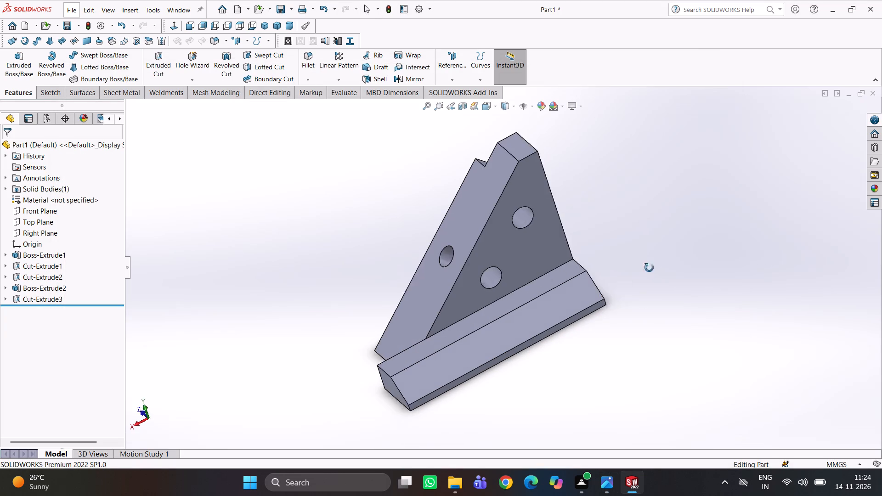
middle_drag(649, 268, 656, 260)
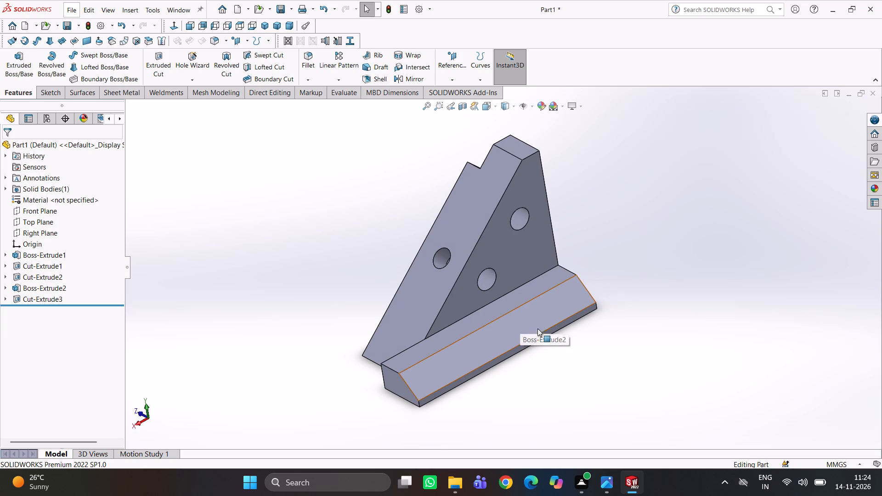
scroll(564, 333, up, 1)
middle_drag(566, 320, 598, 275)
scroll(517, 283, down, 4)
middle_drag(517, 286, 468, 306)
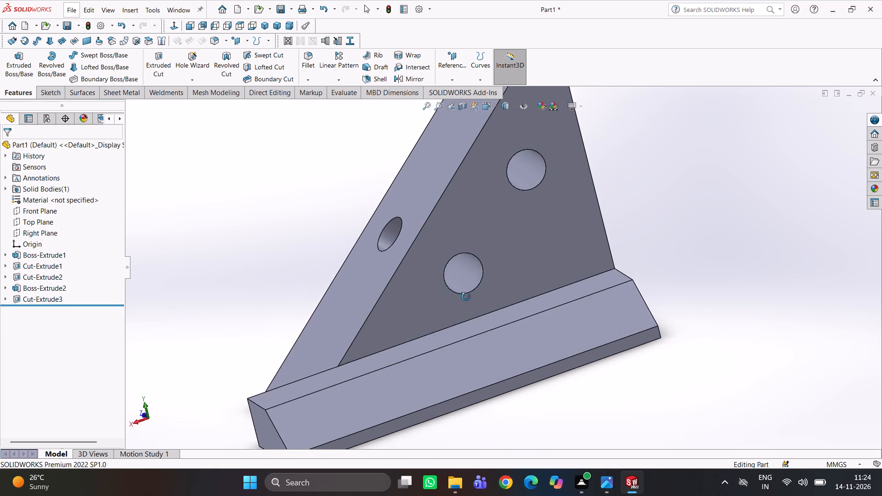
middle_drag(461, 279, 490, 272)
scroll(403, 283, up, 4)
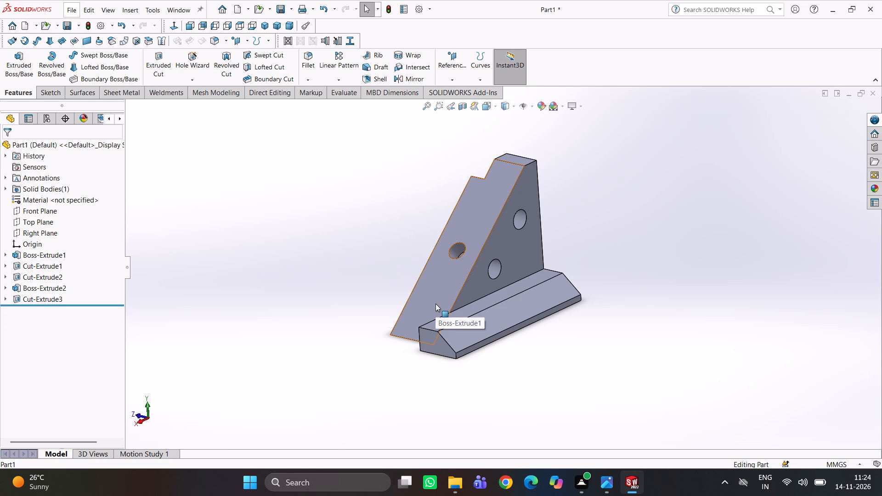
scroll(599, 182, up, 2)
middle_drag(613, 204, 655, 242)
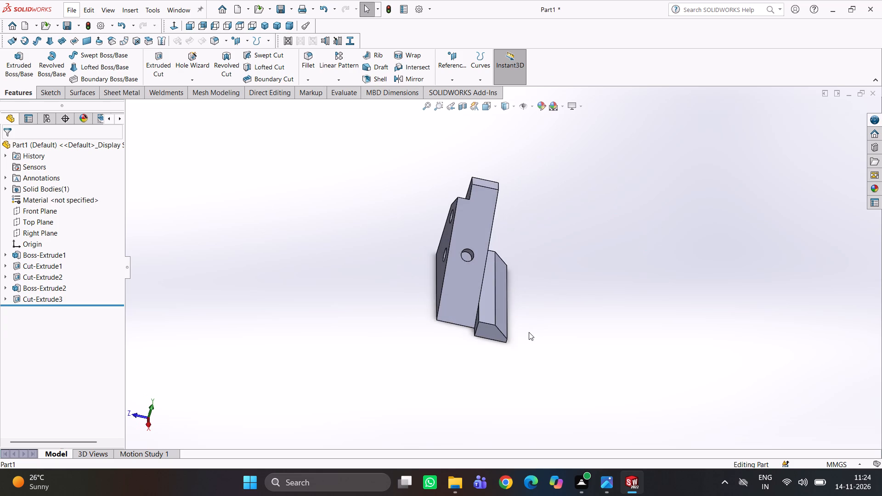
scroll(527, 332, down, 3)
middle_drag(555, 316, 491, 211)
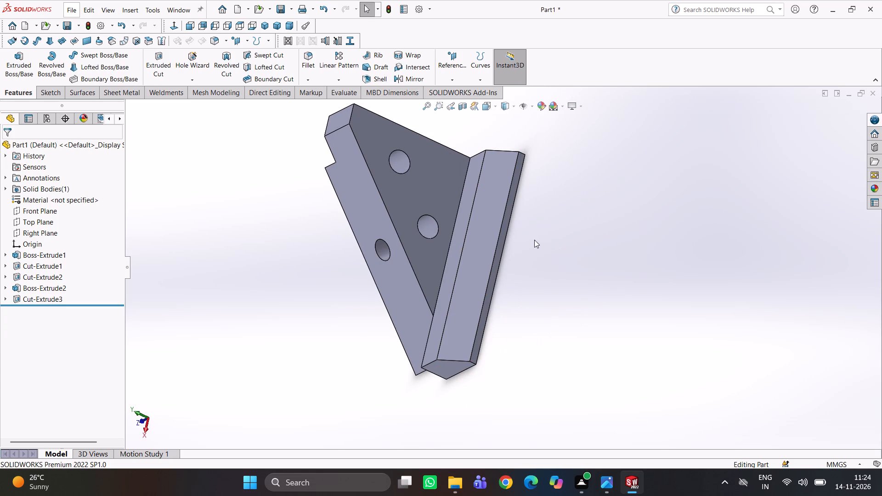
scroll(428, 181, up, 2)
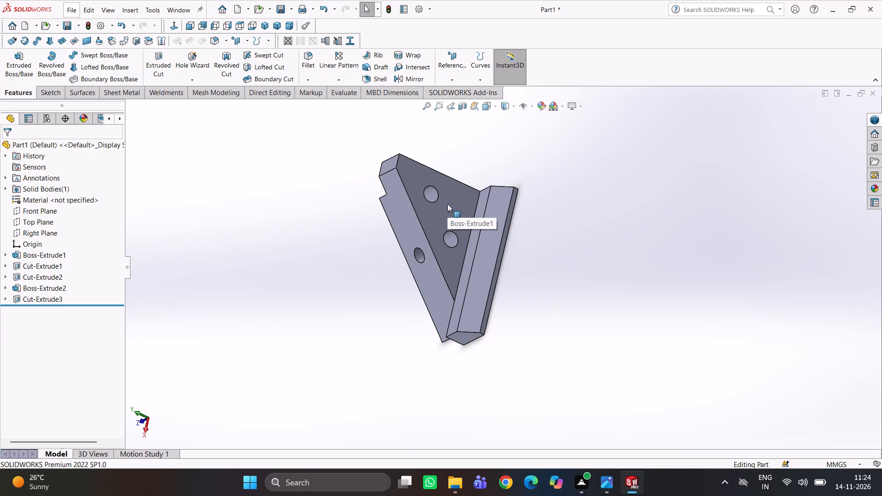
scroll(580, 263, up, 1)
middle_drag(690, 344, 757, 202)
scroll(529, 301, down, 2)
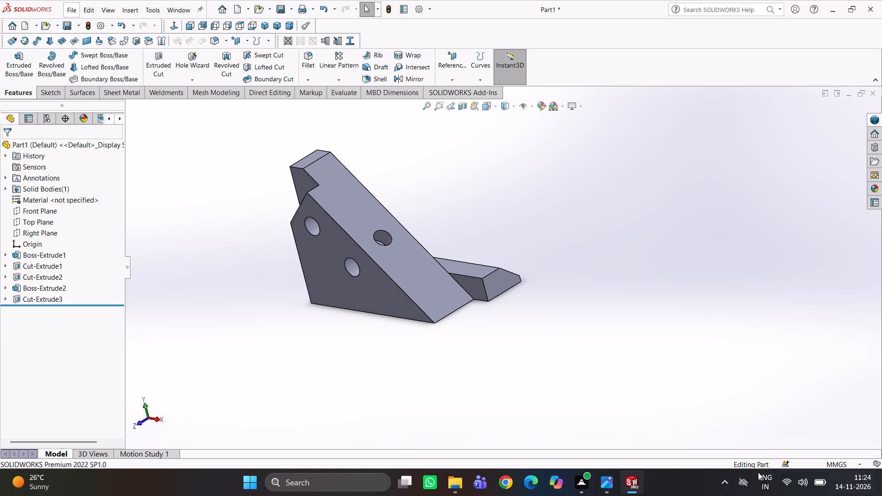
Compare the part's front, rear, underside and sloped face with the views in the reference drawing.
click(607, 473)
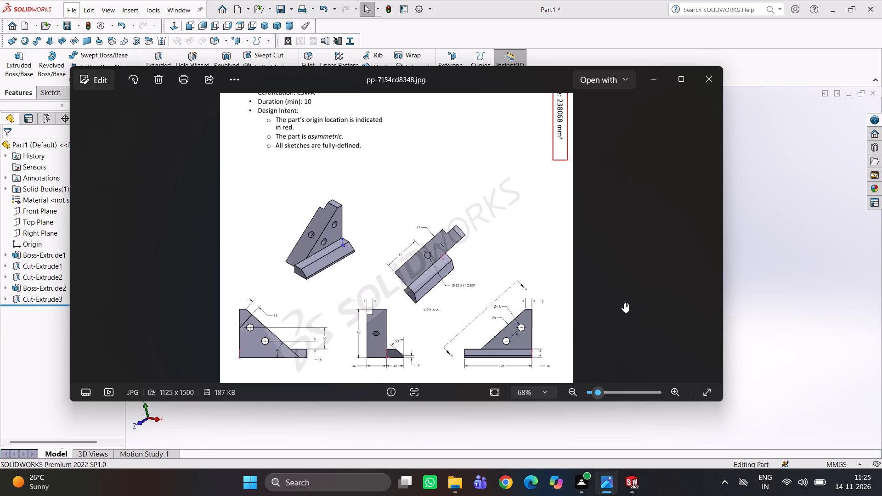
click(756, 231)
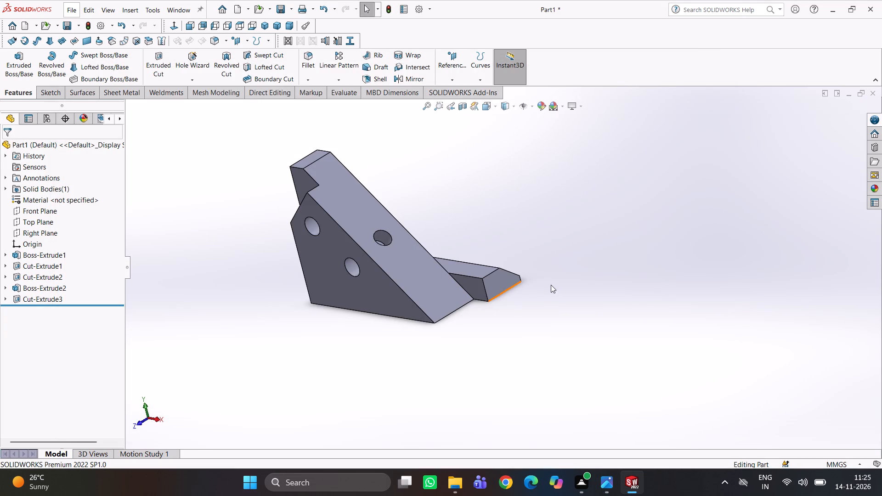
middle_drag(548, 284, 516, 345)
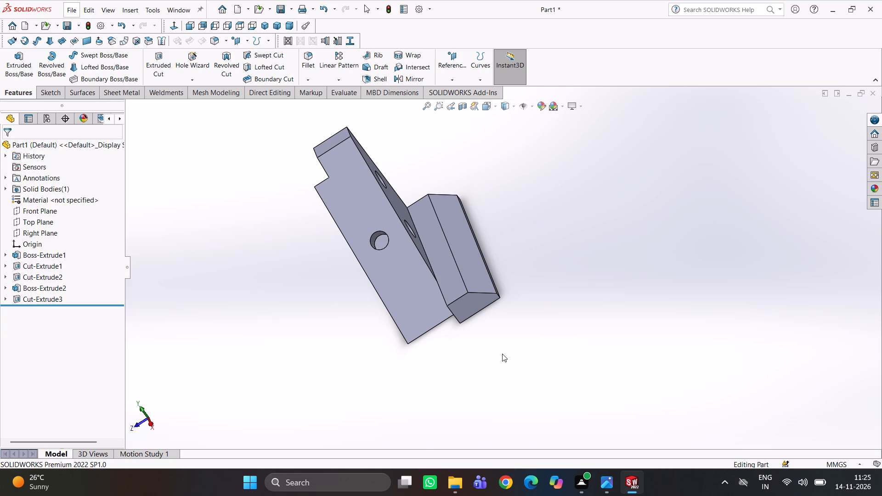
scroll(502, 353, up, 2)
middle_drag(512, 346, 554, 279)
scroll(560, 268, up, 1)
scroll(415, 275, down, 3)
middle_drag(450, 247, 485, 278)
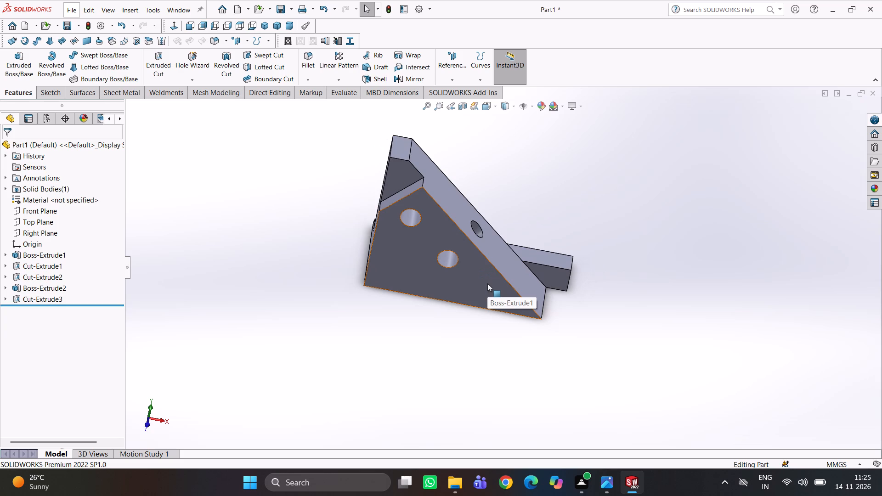
scroll(608, 284, up, 3)
middle_drag(603, 273, 667, 156)
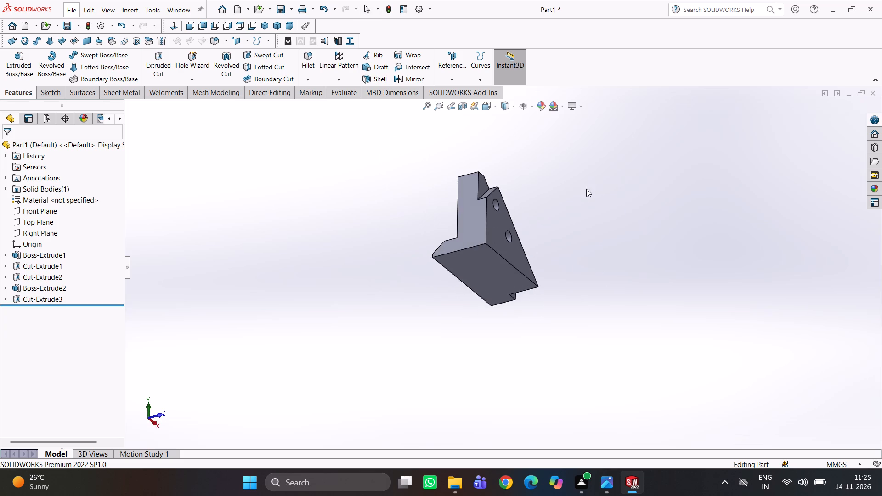
scroll(509, 192, down, 3)
middle_drag(510, 193, 605, 304)
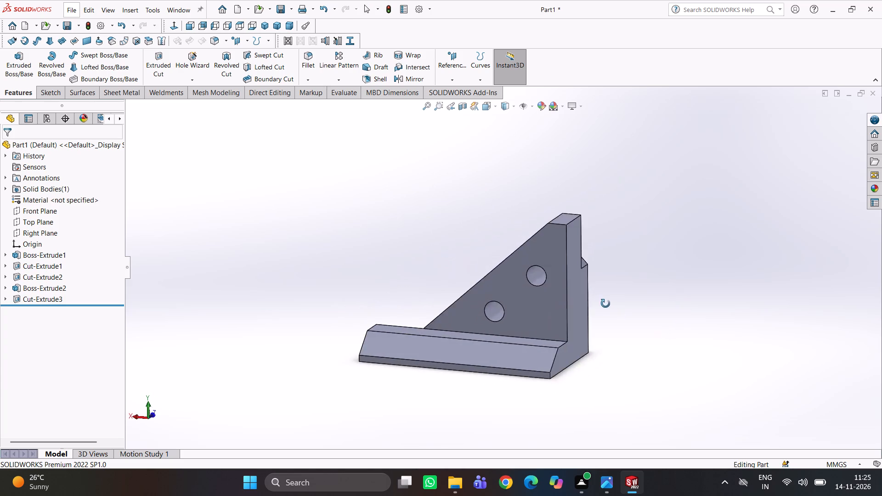
middle_drag(605, 304, 705, 373)
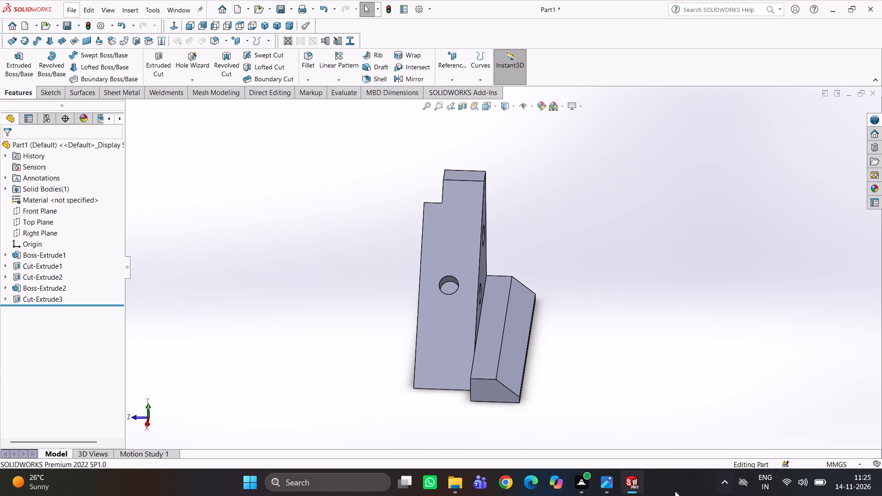
click(611, 479)
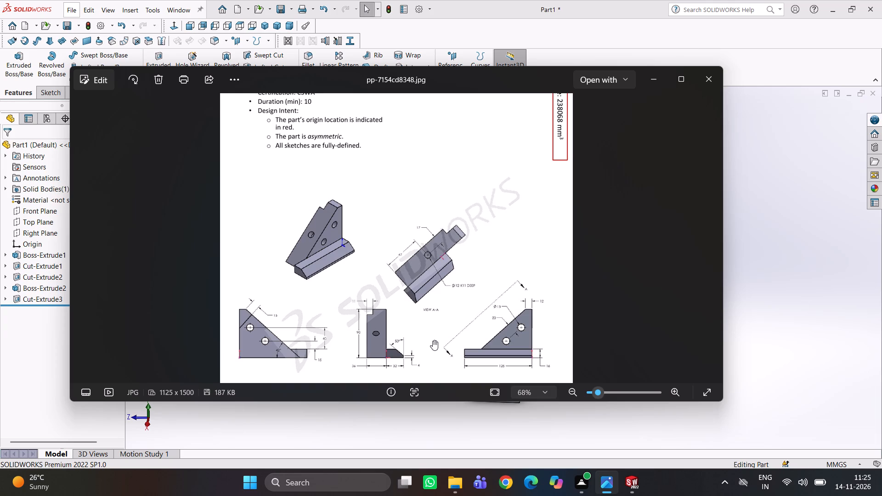
scroll(545, 352, down, 2)
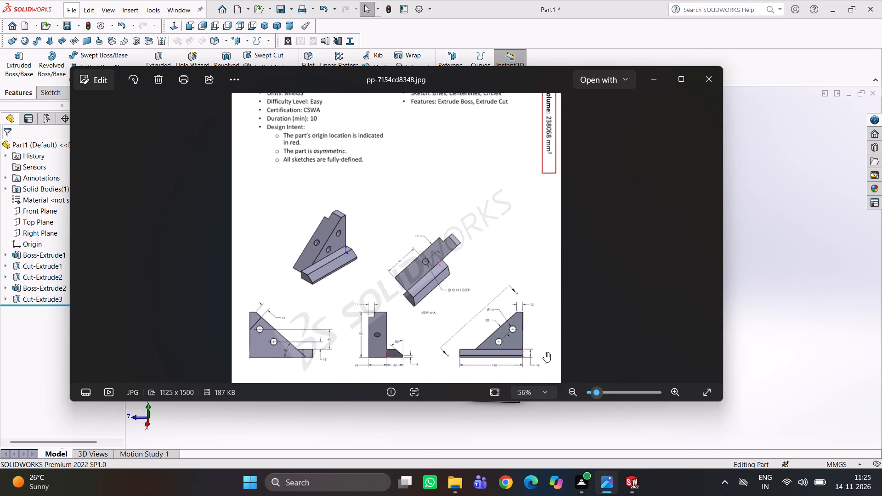
scroll(468, 359, down, 5)
scroll(458, 357, up, 5)
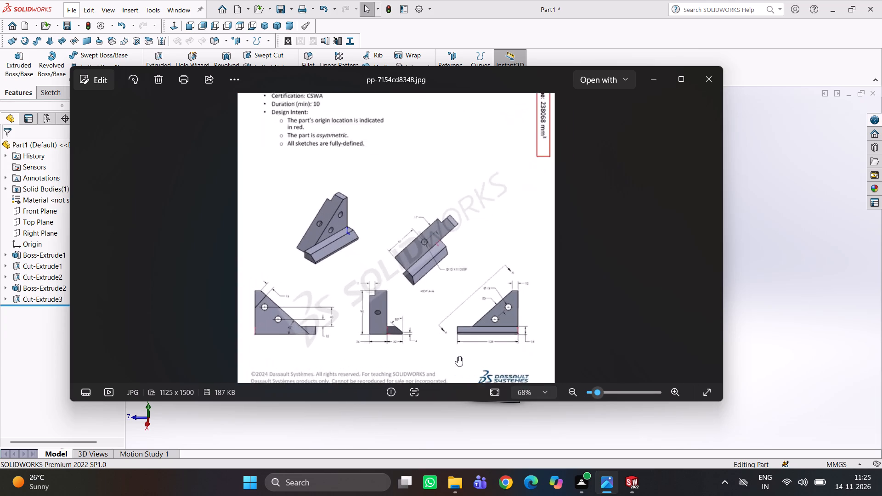
click(611, 437)
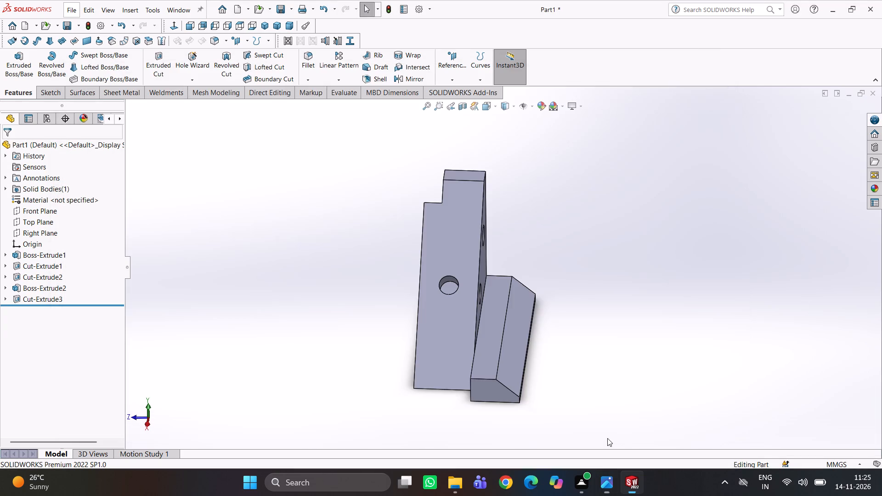
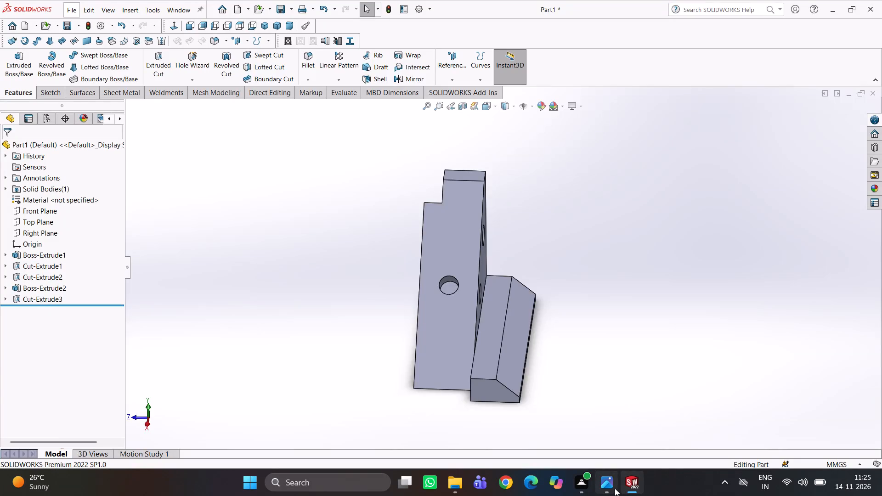
Review the views in the Practice Problem 4.50 drawing and compare the gusset's sloped face and two through holes with them.
click(614, 488)
scroll(445, 287, up, 7)
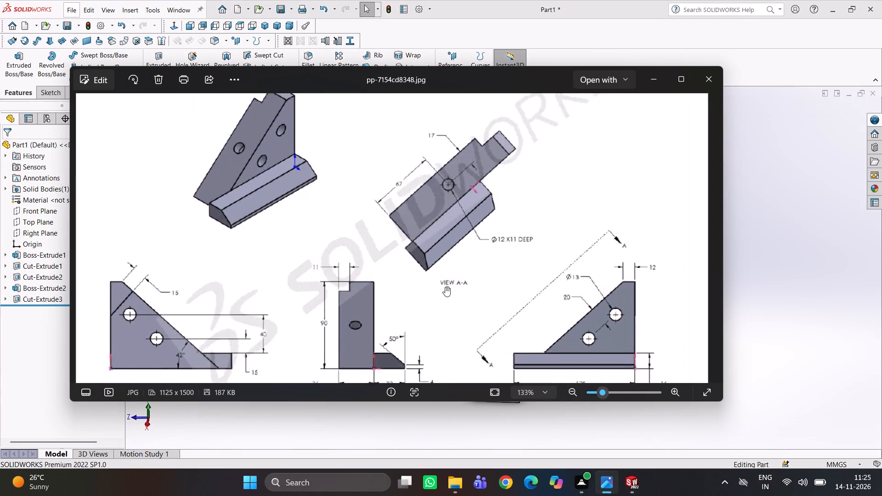
scroll(445, 287, down, 12)
scroll(414, 185, up, 1)
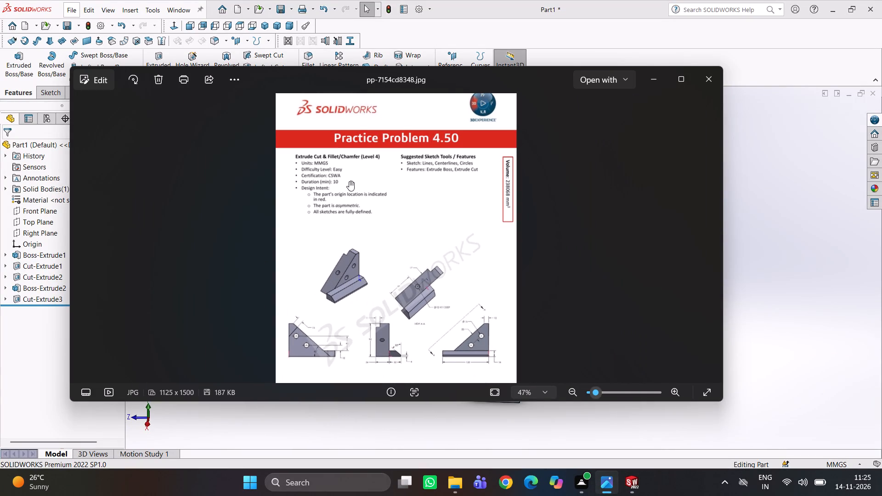
click(754, 202)
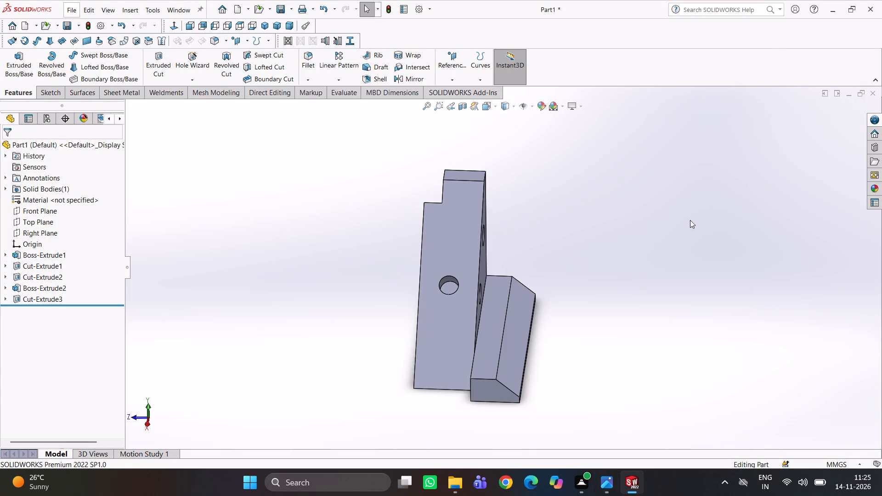
scroll(401, 331, down, 4)
scroll(443, 327, up, 5)
middle_drag(555, 274, 478, 328)
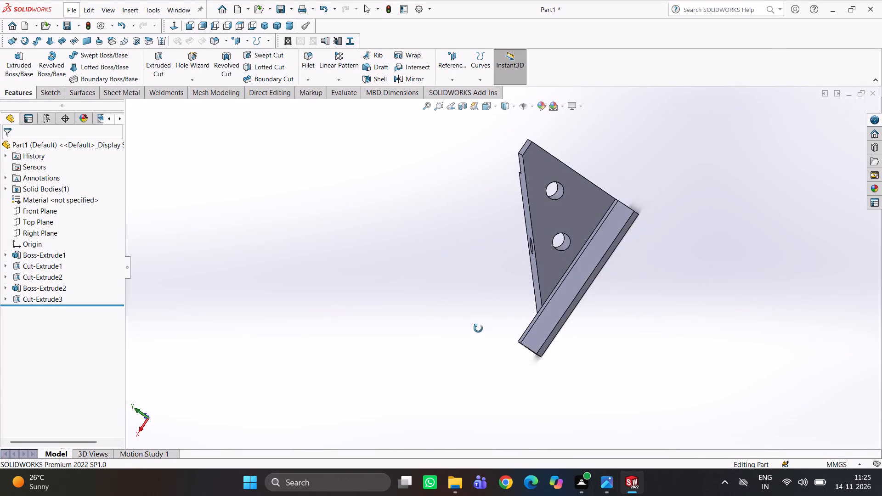
middle_drag(478, 328, 559, 286)
middle_drag(560, 286, 544, 292)
middle_drag(521, 265, 521, 258)
scroll(597, 242, down, 2)
middle_drag(584, 245, 552, 254)
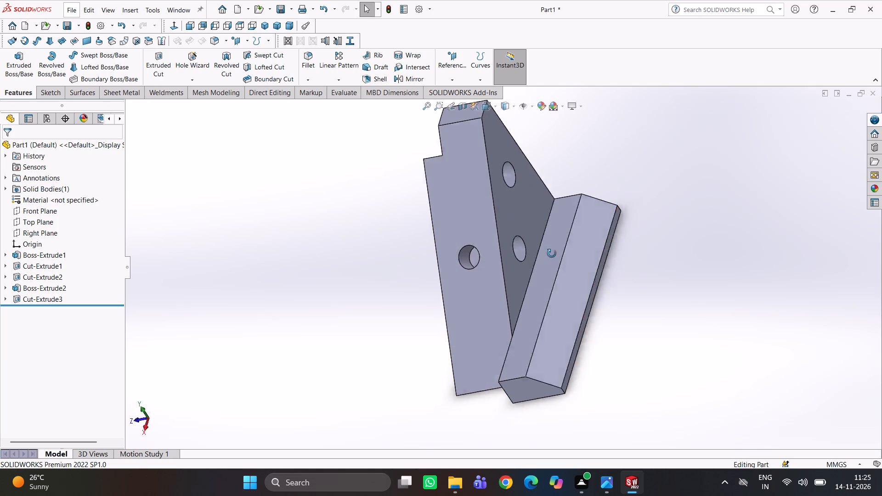
middle_drag(552, 254, 509, 265)
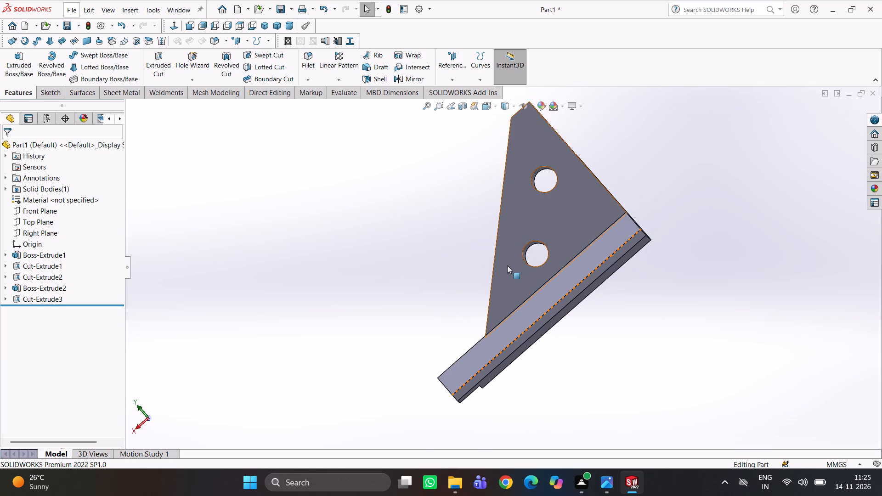
scroll(565, 225, up, 1)
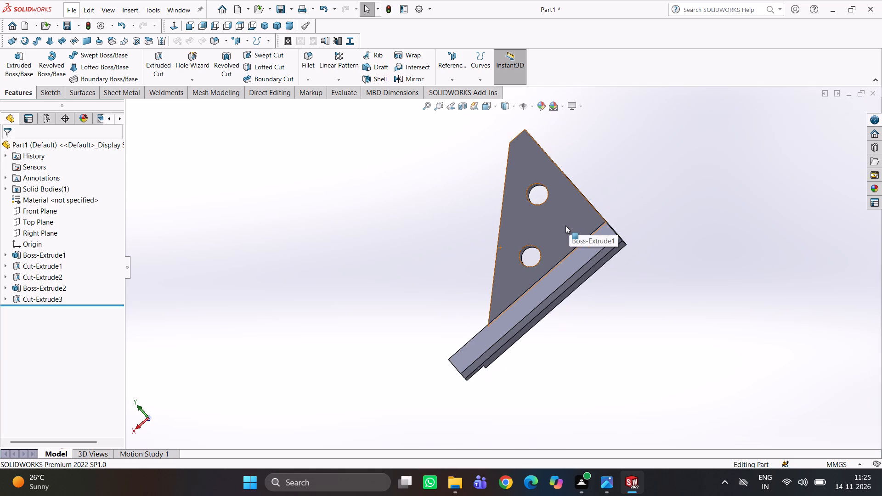
Examine the part's top step cut, sloped-face hole, bevelled base and end face from several angles.
middle_drag(588, 207, 669, 374)
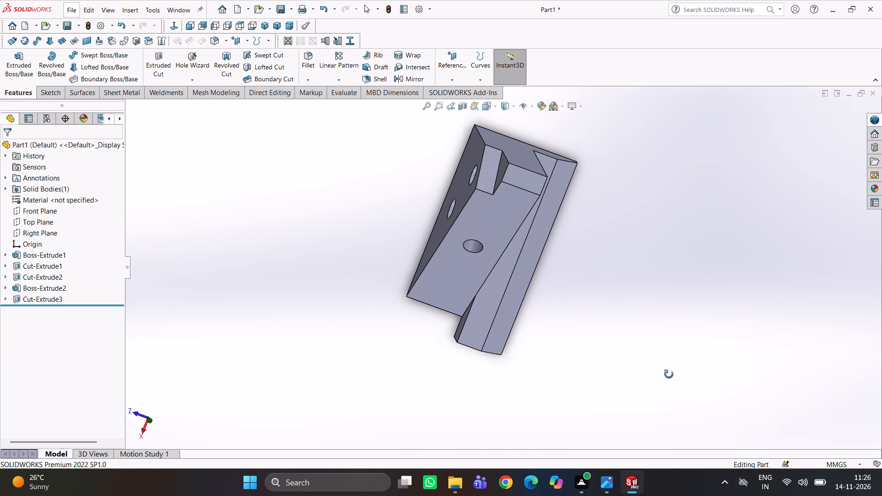
middle_drag(669, 374, 675, 238)
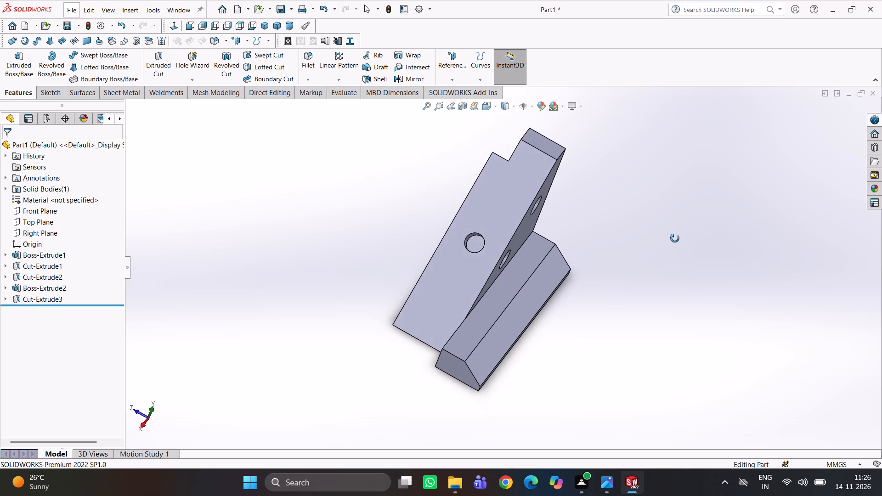
middle_drag(675, 238, 678, 245)
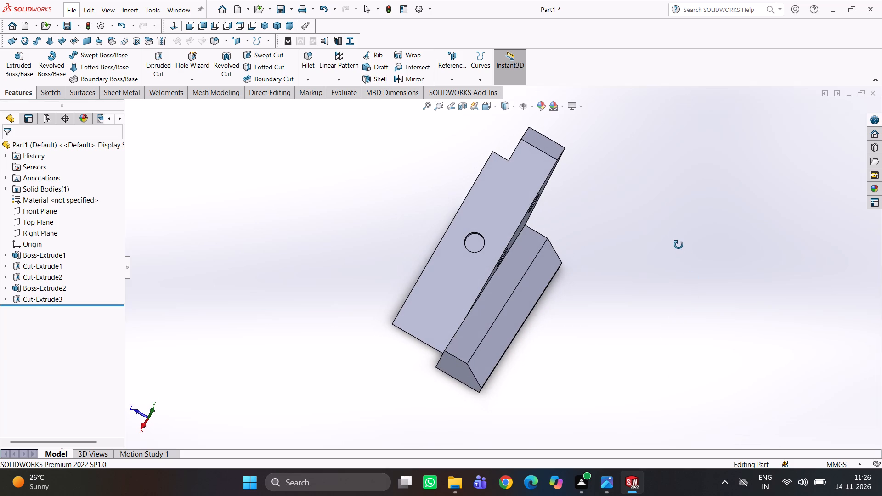
middle_drag(678, 245, 678, 246)
scroll(605, 272, up, 1)
middle_drag(571, 294, 525, 283)
scroll(529, 305, up, 1)
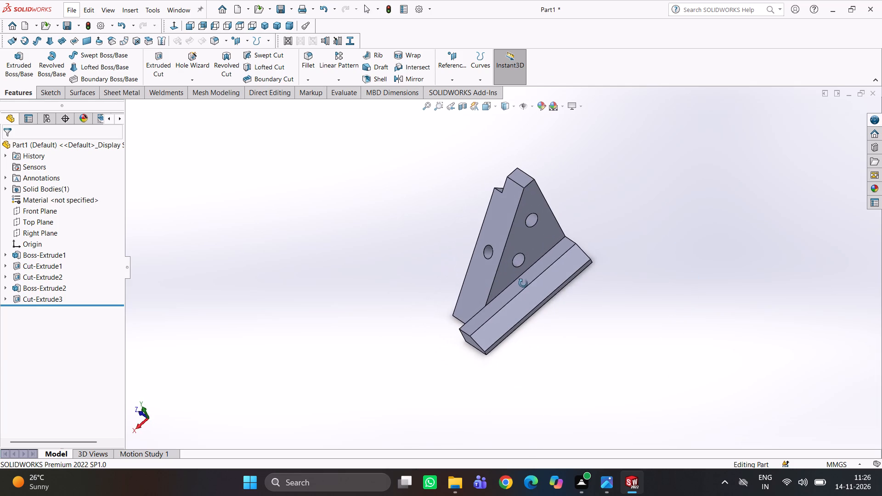
scroll(525, 289, down, 3)
middle_drag(554, 314, 518, 311)
scroll(533, 325, up, 1)
scroll(534, 325, down, 2)
middle_drag(548, 321, 548, 355)
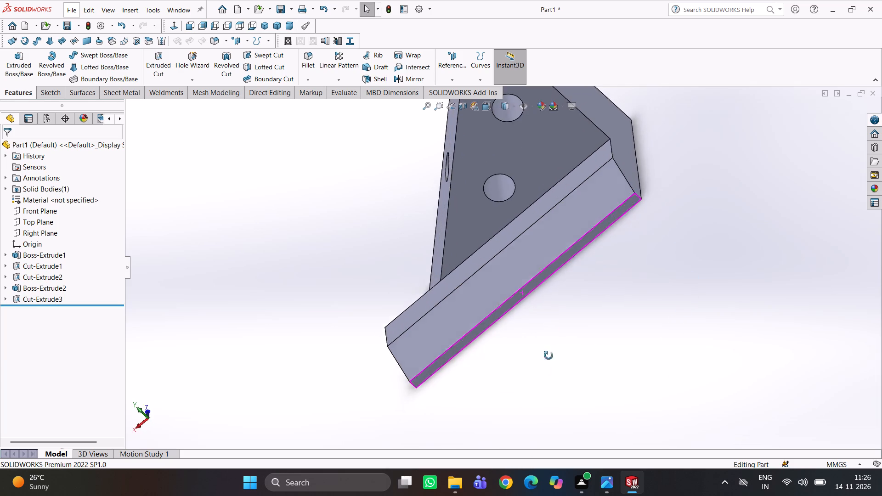
middle_drag(548, 355, 526, 400)
scroll(644, 226, up, 4)
middle_drag(631, 250, 631, 294)
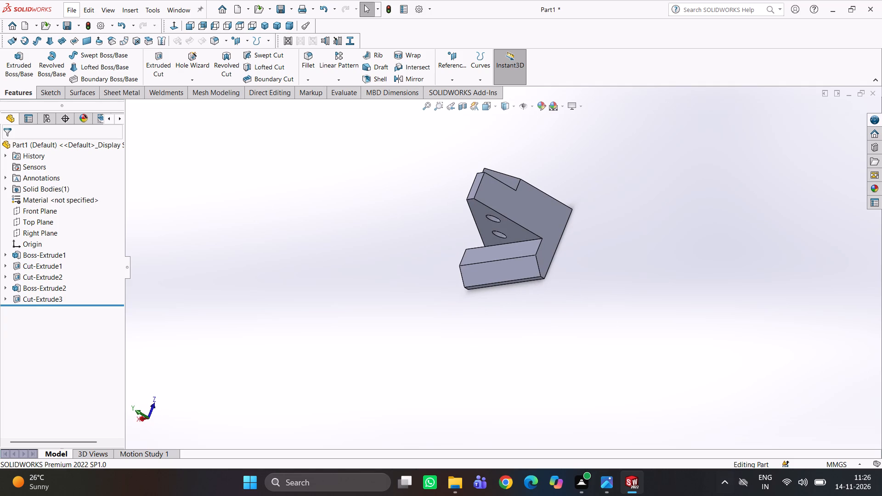
click(632, 482)
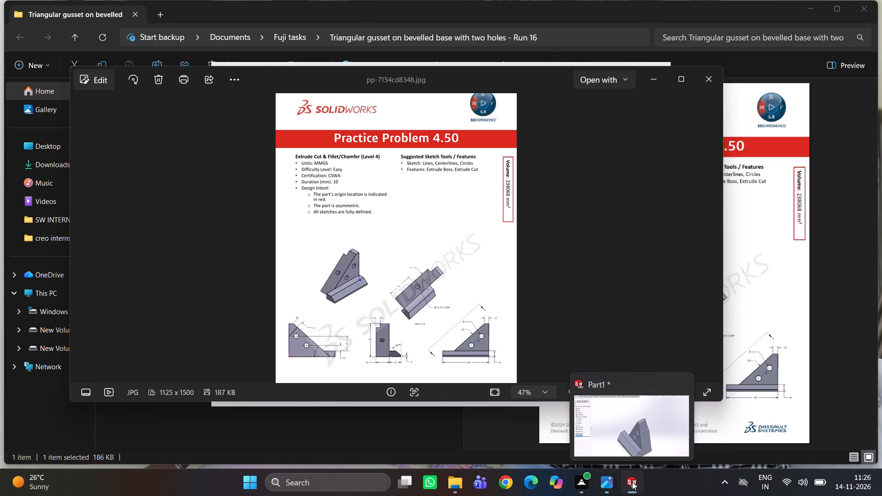
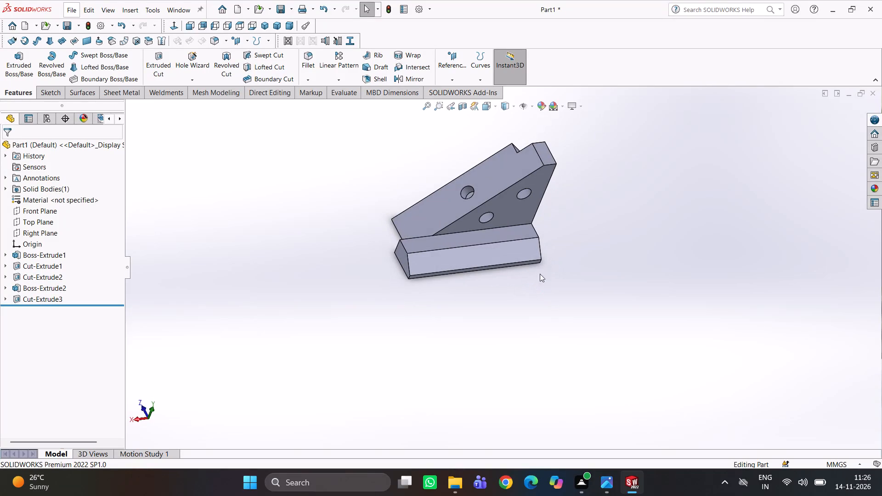
Apply a medium pink-magenta colour from the standard palette to the whole part.
scroll(476, 166, up, 2)
middle_drag(505, 229, 505, 189)
scroll(497, 246, down, 1)
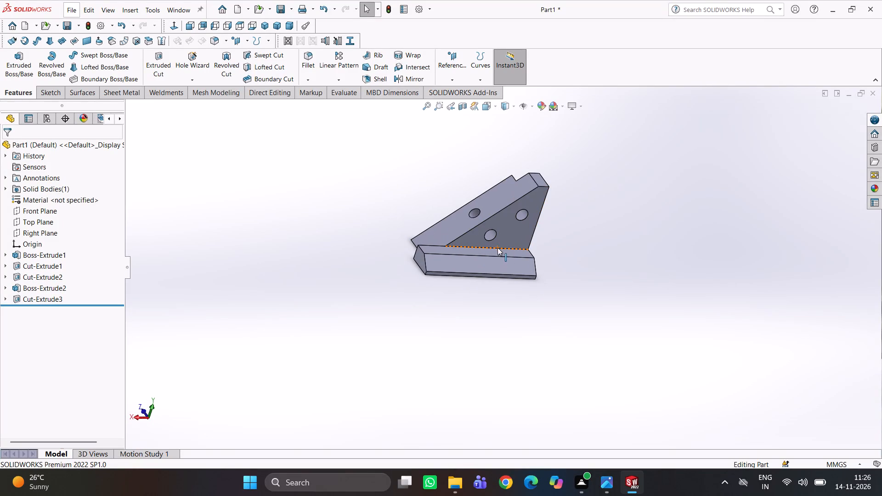
click(542, 107)
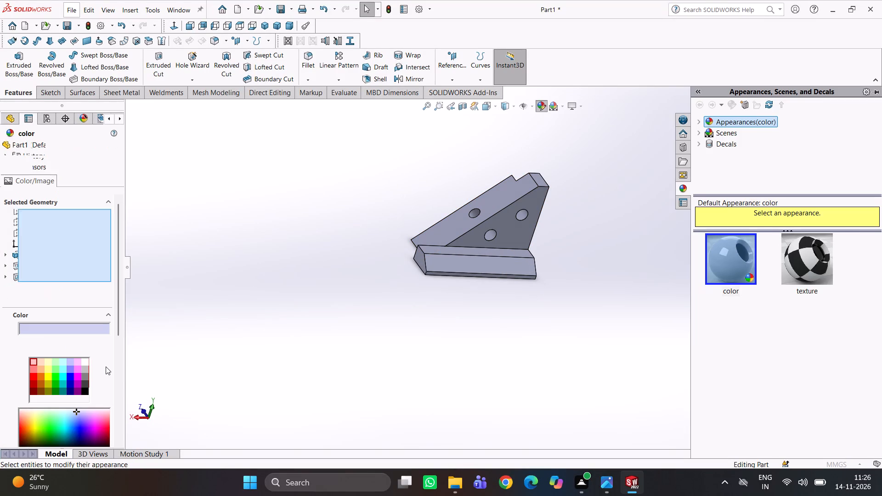
click(79, 376)
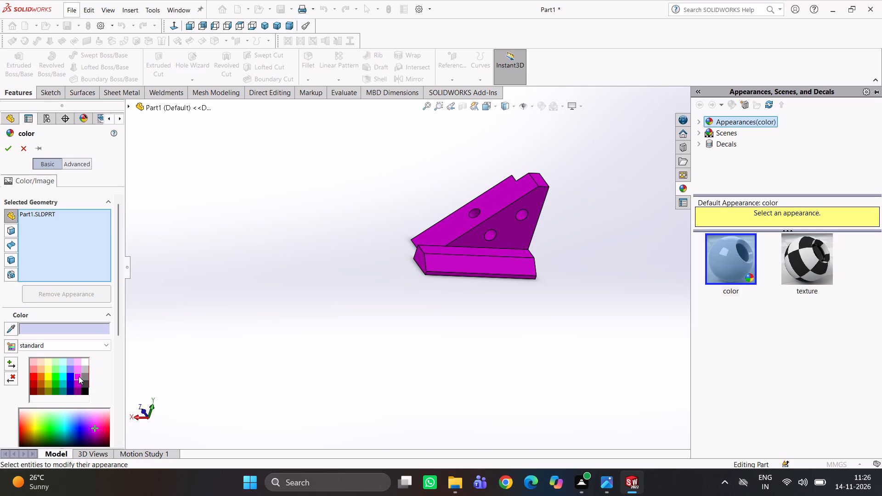
click(79, 361)
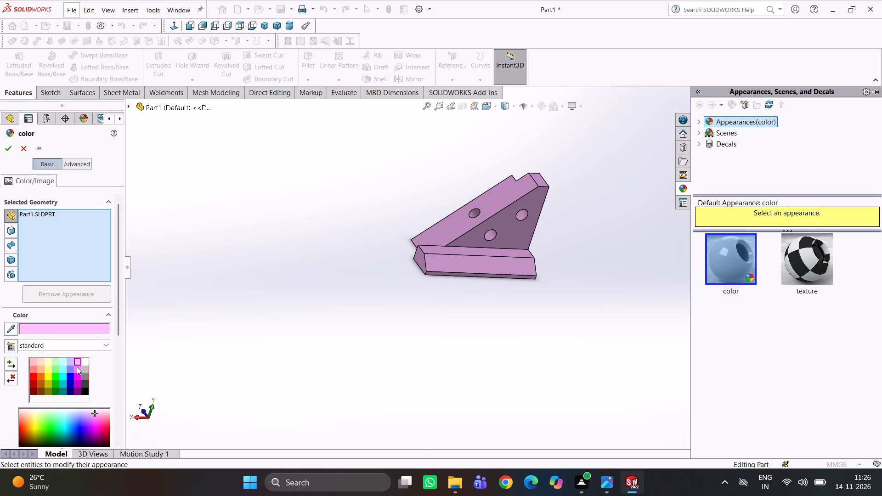
click(77, 366)
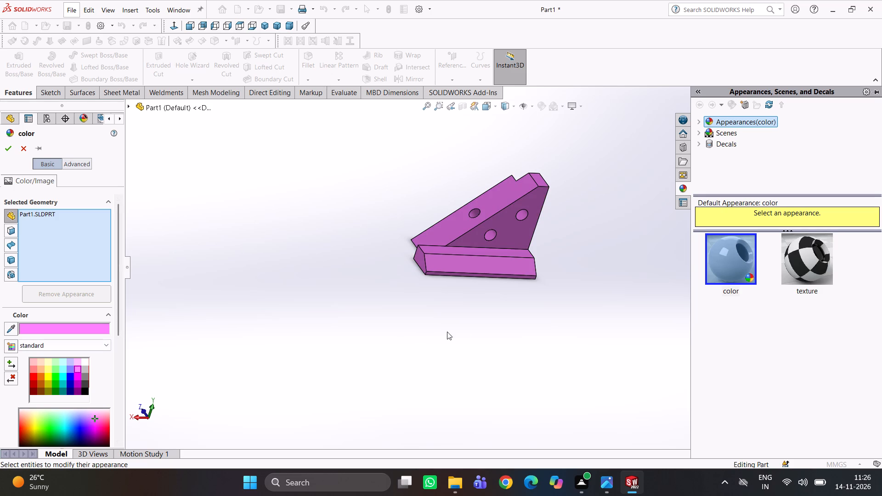
middle_drag(462, 326, 444, 229)
scroll(438, 219, up, 1)
scroll(414, 210, down, 4)
middle_drag(511, 262, 597, 352)
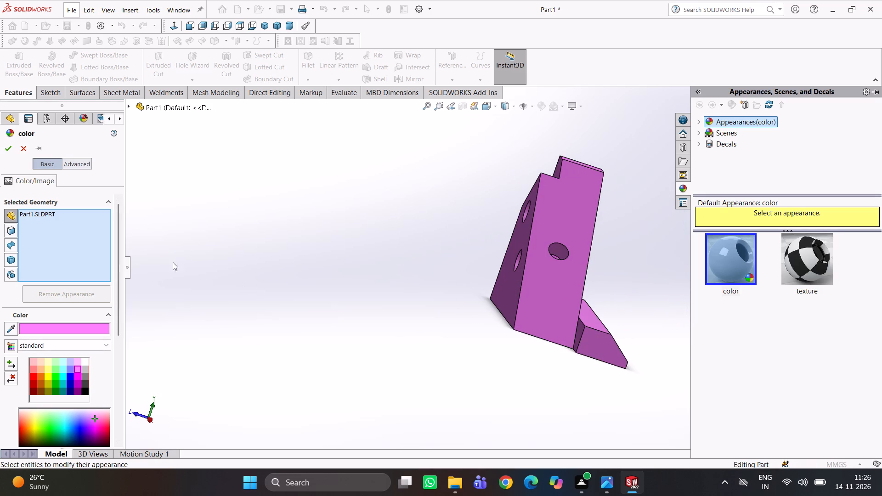
click(2, 148)
Examine the recoloured gusset, its holes, top step and bevelled base from several angles.
scroll(475, 287, up, 4)
middle_drag(531, 298, 406, 282)
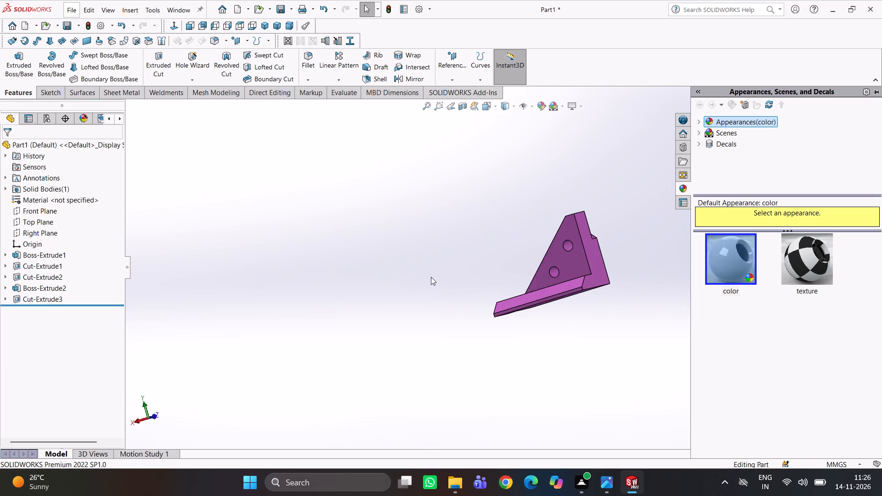
scroll(517, 293, down, 4)
scroll(597, 295, up, 4)
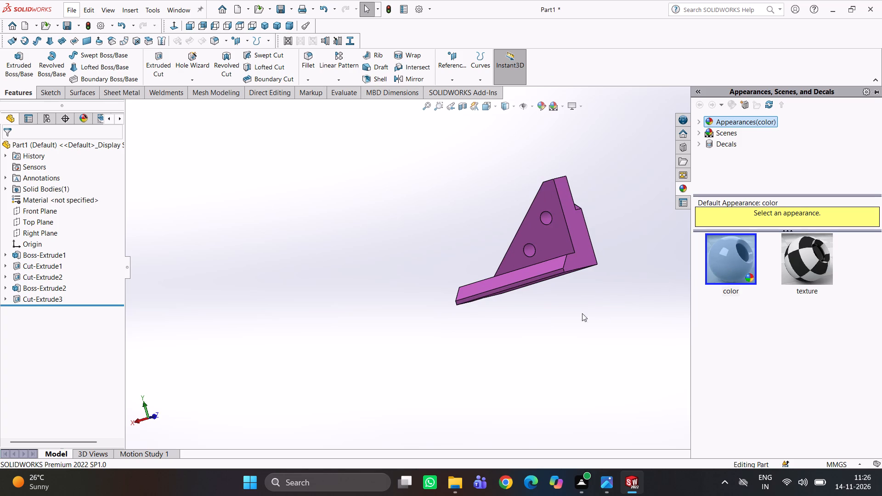
scroll(522, 265, down, 3)
middle_drag(552, 249, 608, 282)
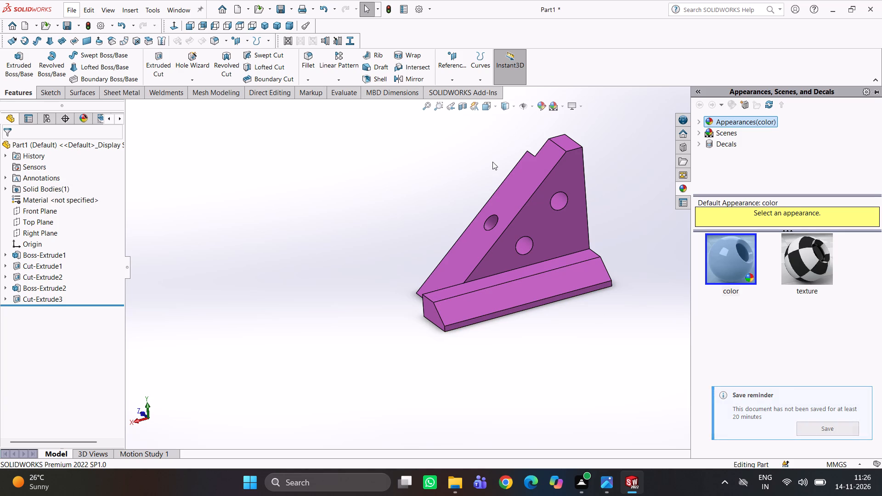
scroll(605, 274, down, 2)
middle_drag(601, 275, 617, 254)
scroll(538, 292, up, 4)
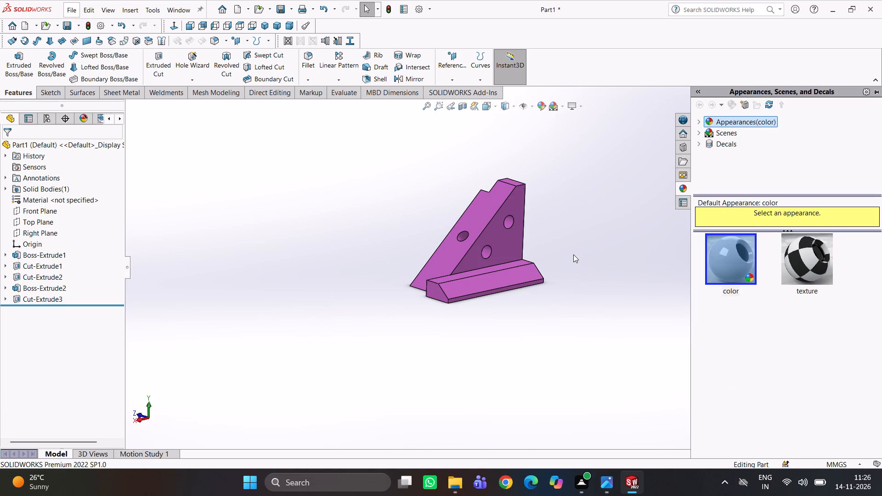
scroll(451, 258, down, 2)
scroll(571, 242, up, 2)
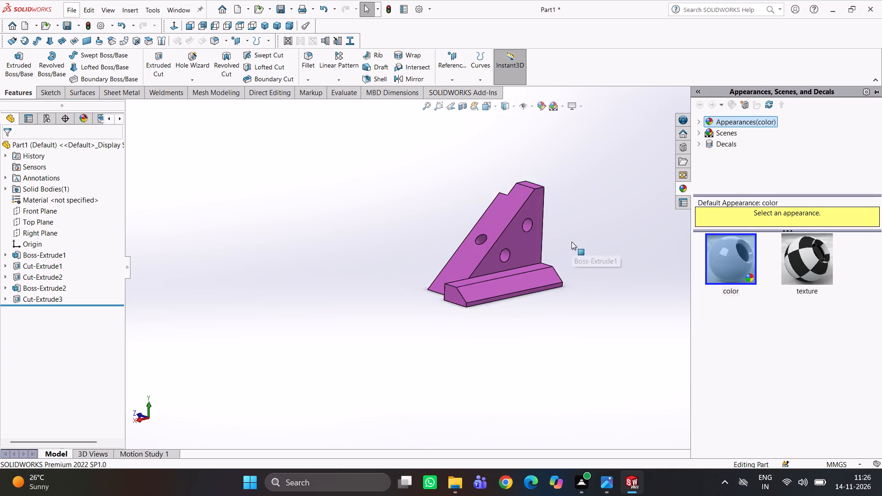
scroll(571, 242, up, 1)
middle_drag(599, 217, 532, 290)
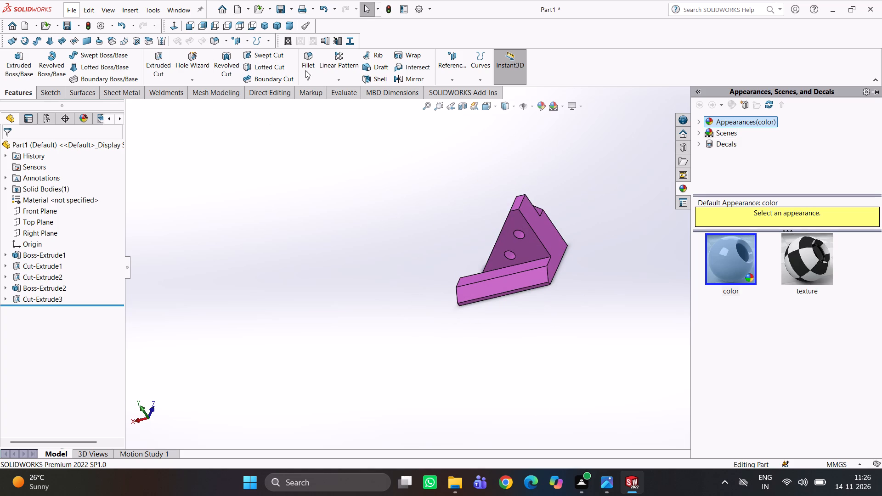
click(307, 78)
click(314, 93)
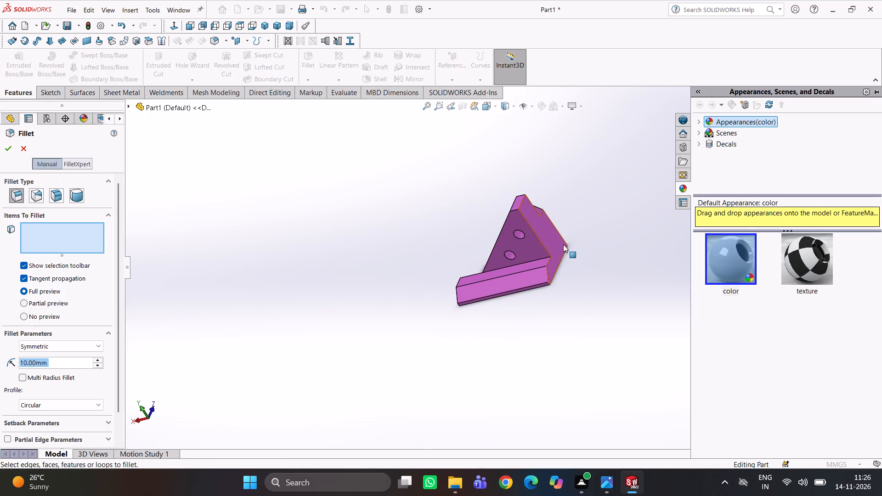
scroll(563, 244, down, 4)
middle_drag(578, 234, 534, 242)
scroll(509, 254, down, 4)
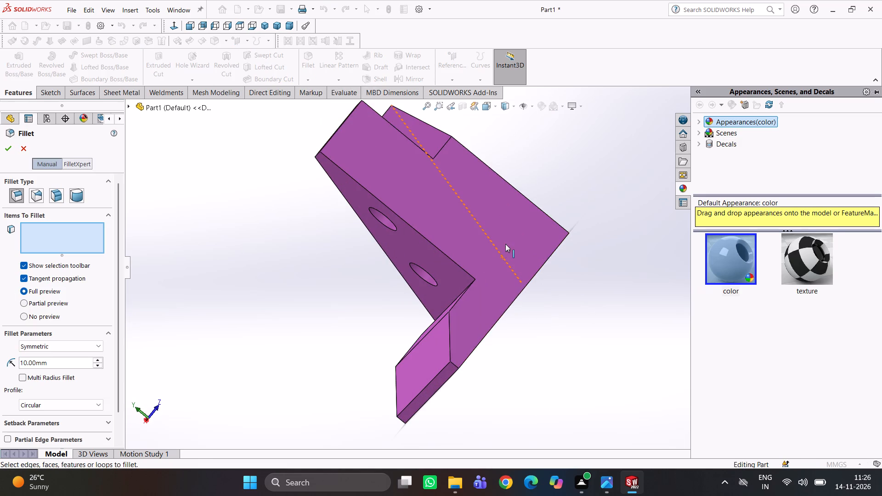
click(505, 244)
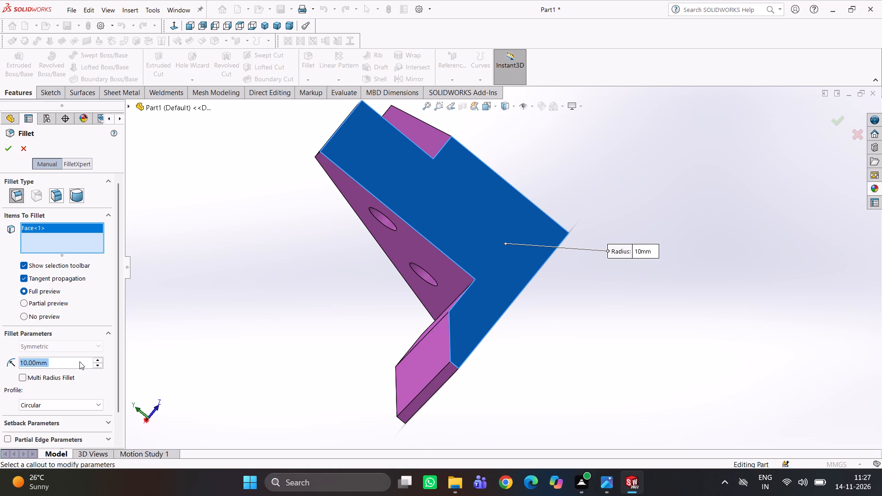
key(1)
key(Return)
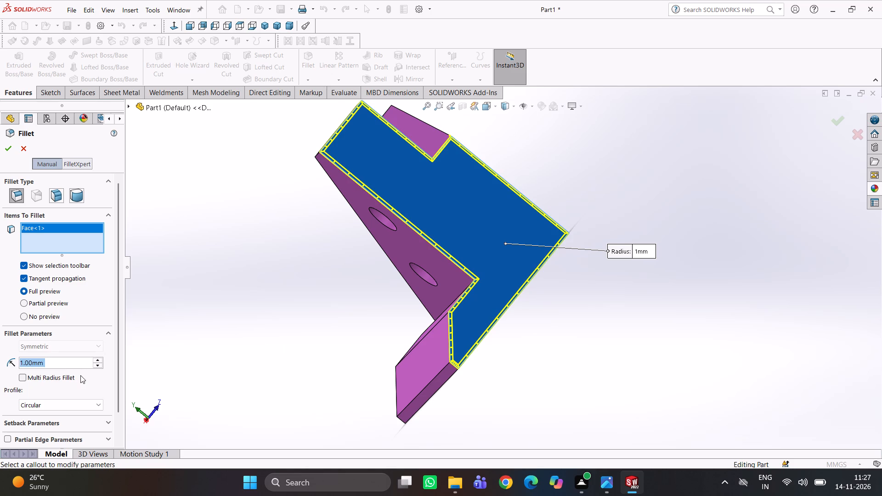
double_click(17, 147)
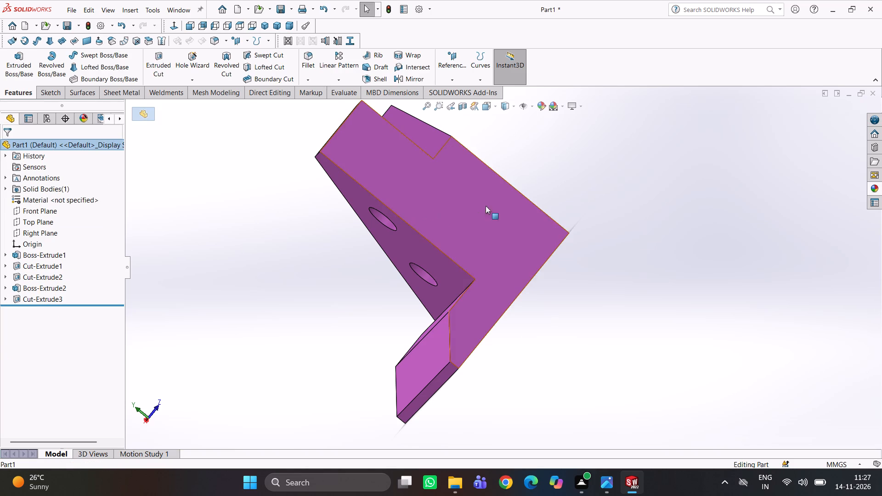
Start a symmetric fillet with a 2 mm radius on the edge where the end face meets the gusset's two-hole face.
click(308, 61)
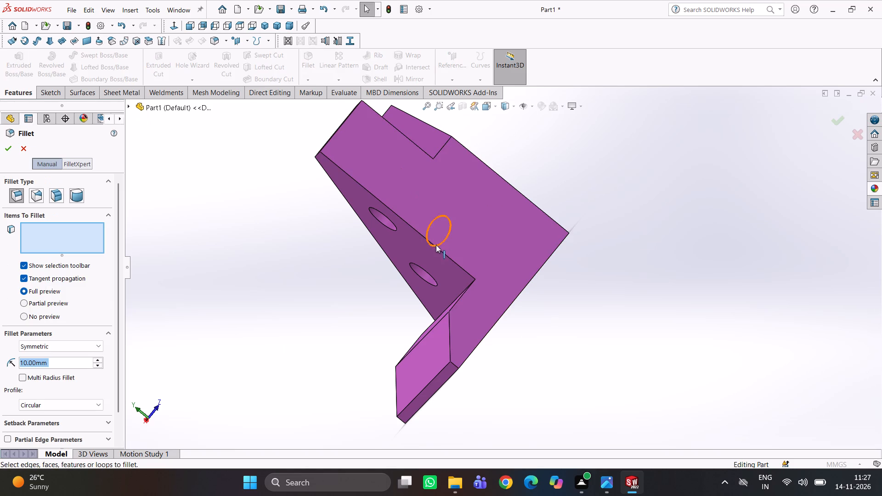
click(437, 249)
middle_drag(516, 223, 545, 198)
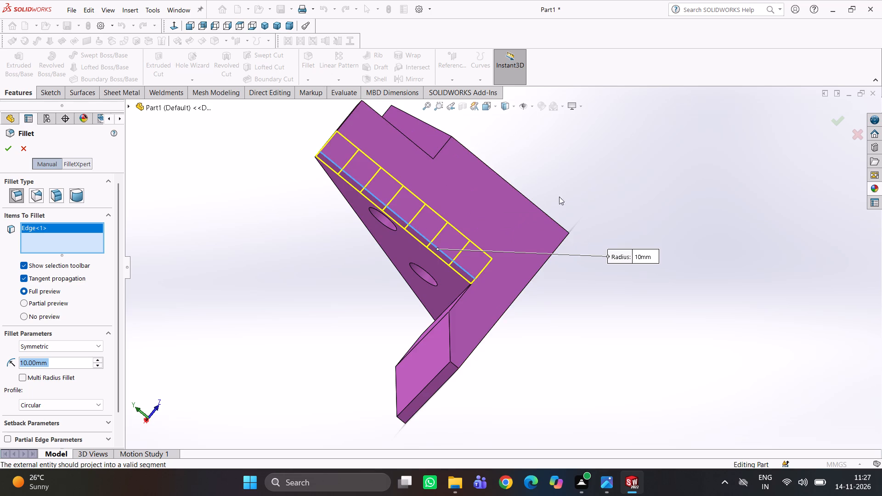
middle_drag(565, 193, 601, 150)
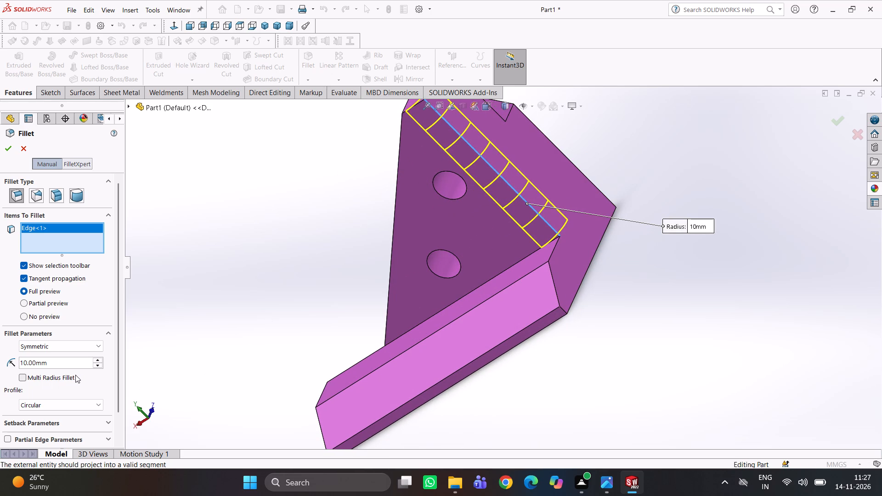
drag(63, 362, 0, 376)
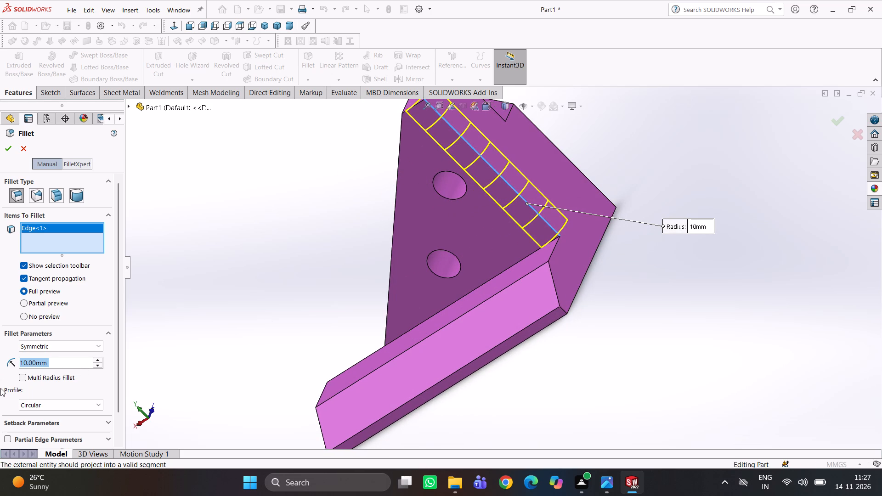
key(2)
key(Return)
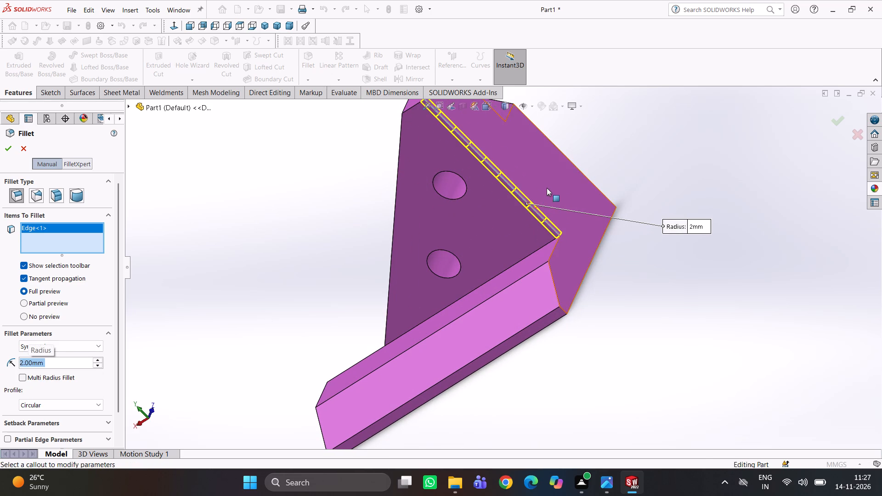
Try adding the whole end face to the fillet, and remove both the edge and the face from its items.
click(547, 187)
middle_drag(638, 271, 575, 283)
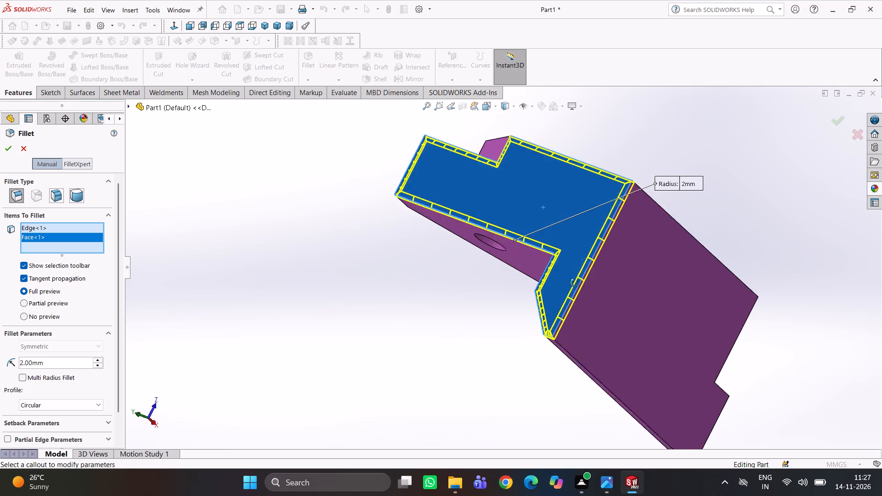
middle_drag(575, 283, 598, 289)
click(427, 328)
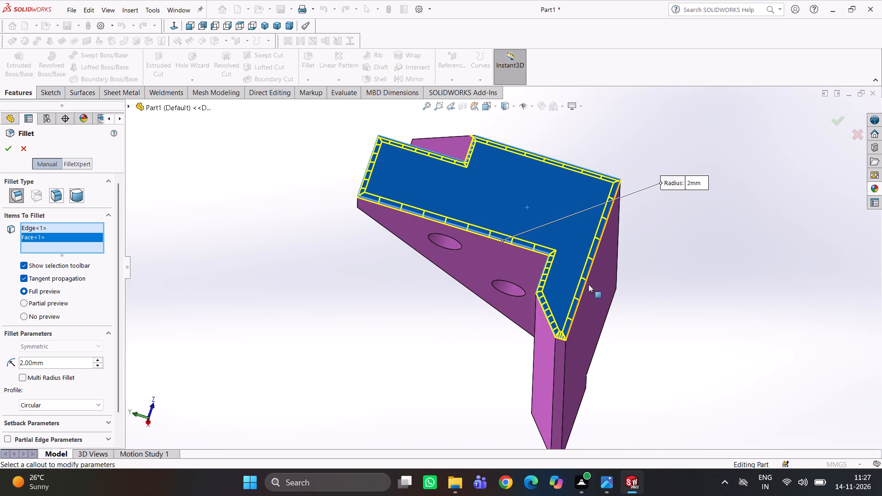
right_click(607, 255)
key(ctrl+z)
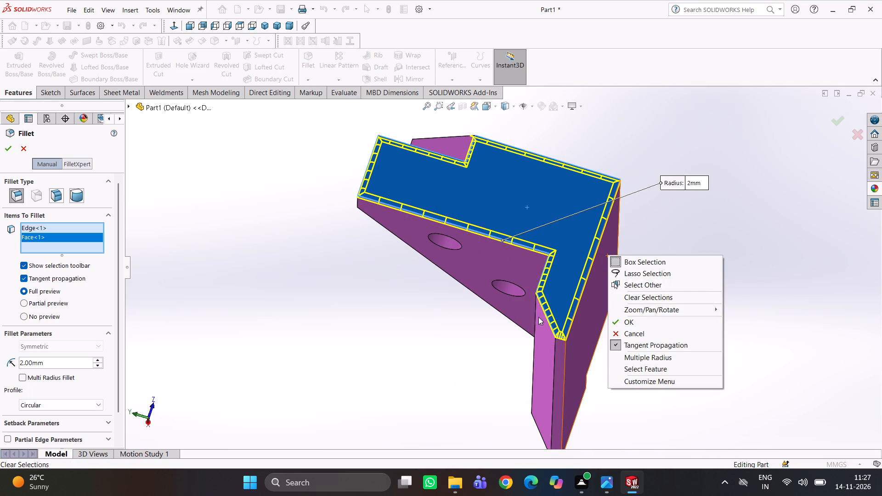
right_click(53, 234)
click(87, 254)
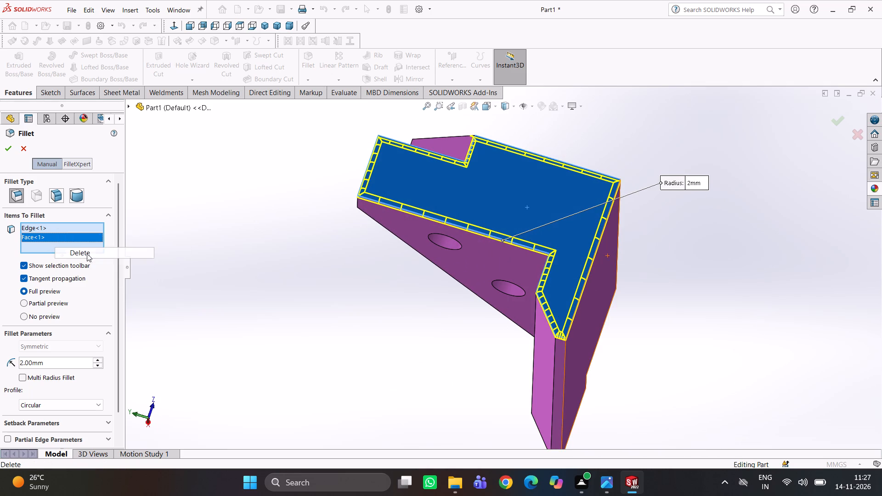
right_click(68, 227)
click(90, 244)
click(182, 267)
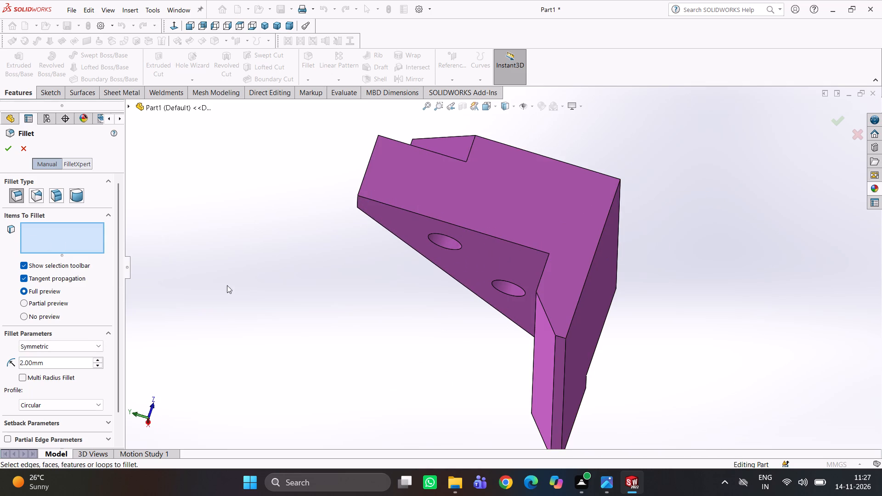
Select the short edge between the base's upper face and the end face, and extend the fillet selection to related edges, including the hole rims.
scroll(415, 297, up, 3)
middle_drag(470, 305, 533, 313)
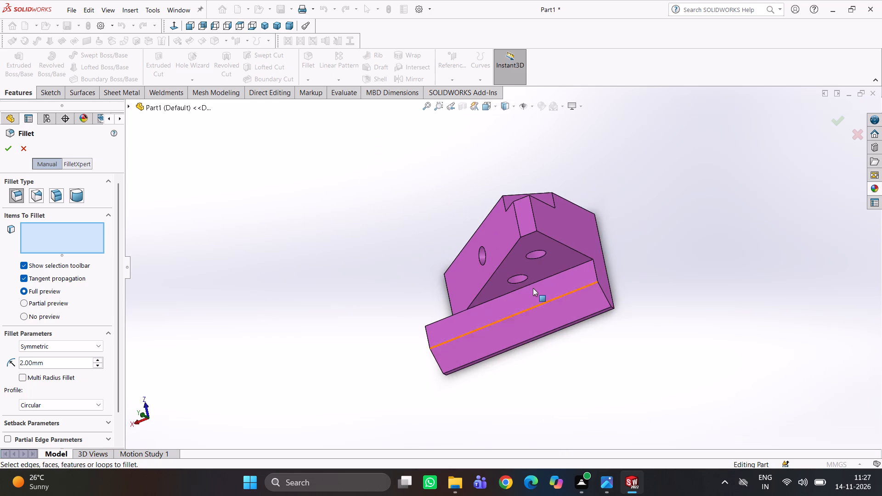
scroll(565, 273, down, 4)
click(612, 271)
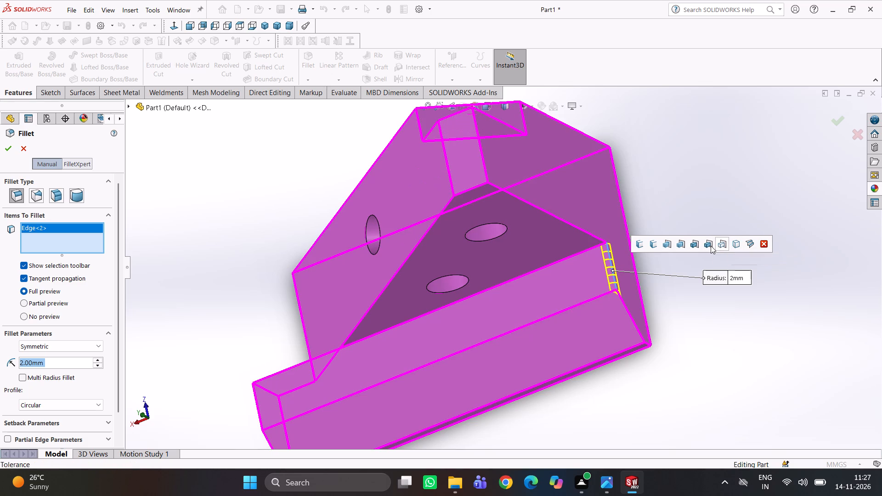
click(710, 246)
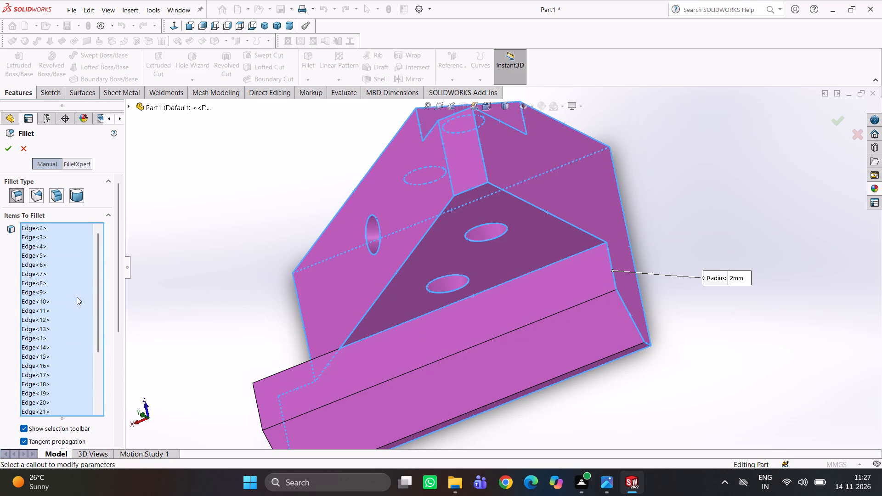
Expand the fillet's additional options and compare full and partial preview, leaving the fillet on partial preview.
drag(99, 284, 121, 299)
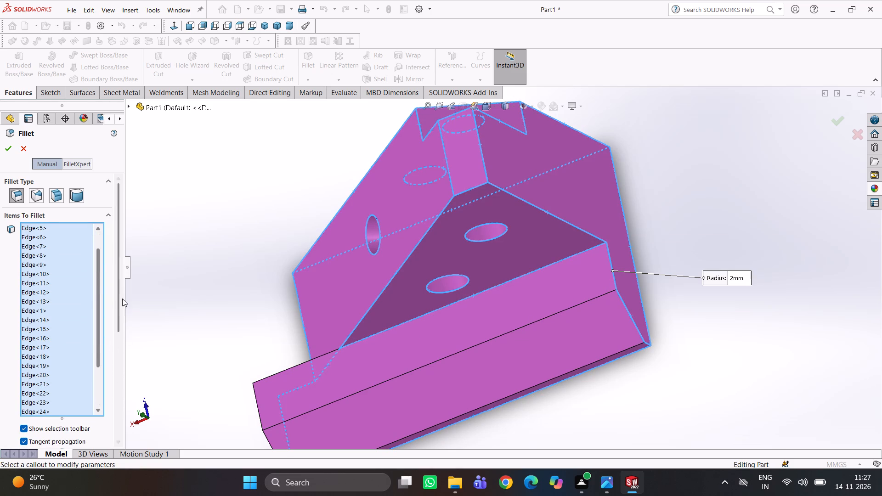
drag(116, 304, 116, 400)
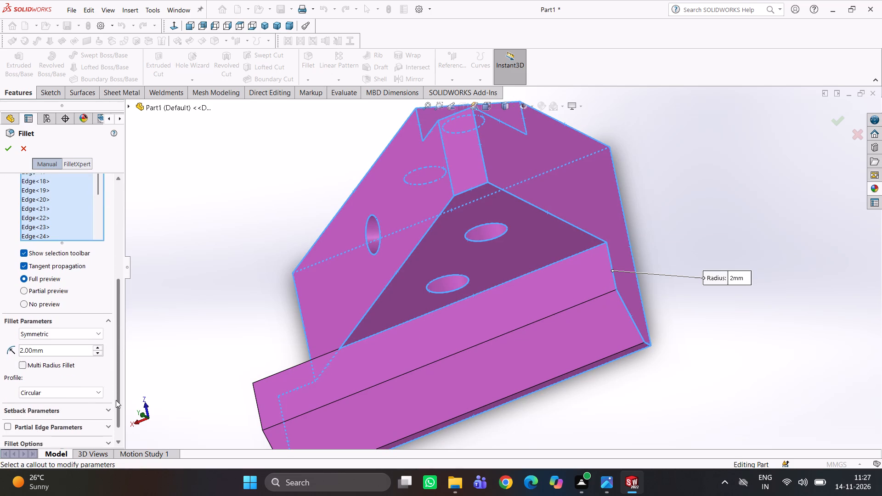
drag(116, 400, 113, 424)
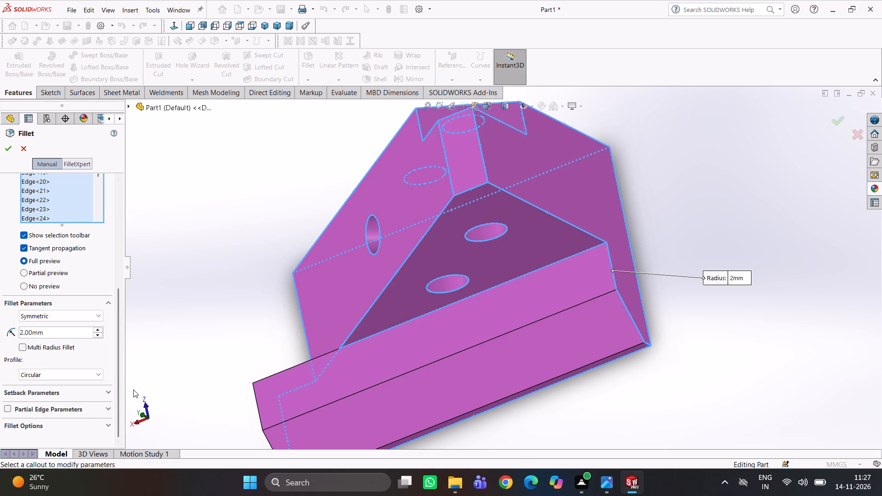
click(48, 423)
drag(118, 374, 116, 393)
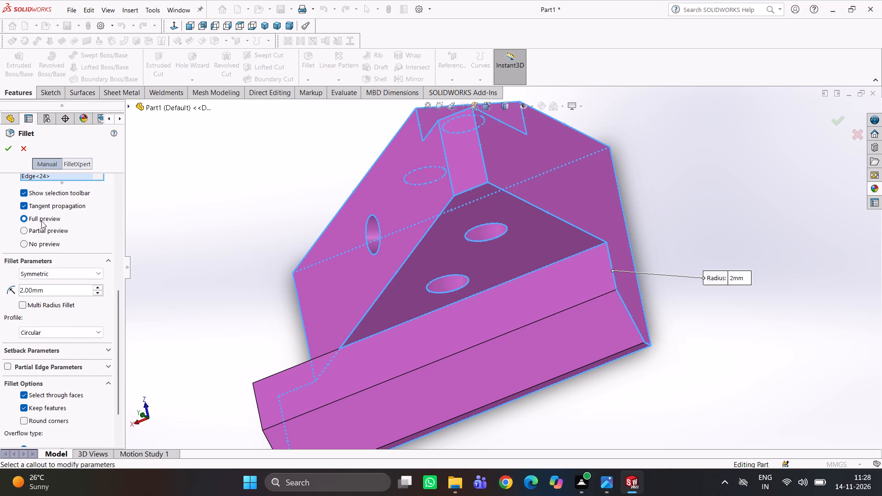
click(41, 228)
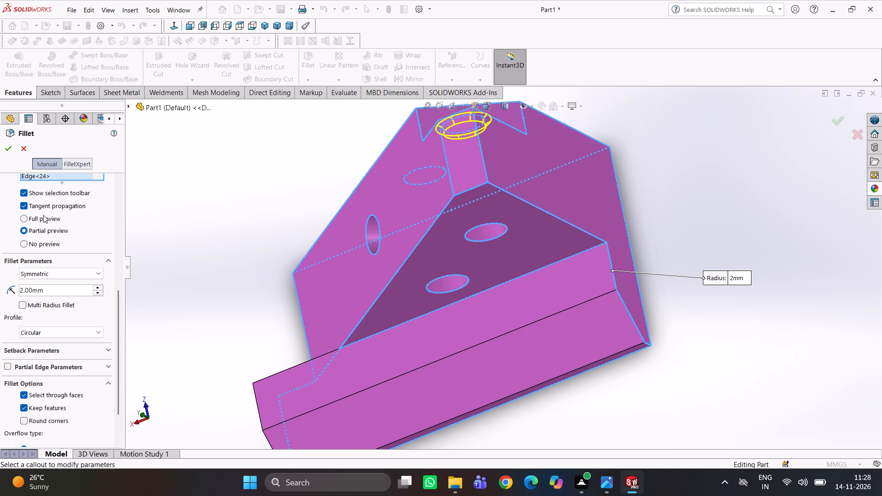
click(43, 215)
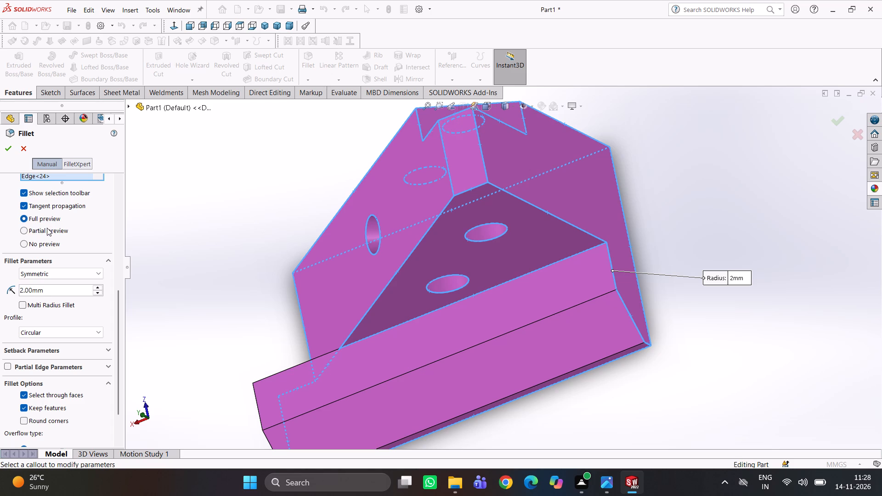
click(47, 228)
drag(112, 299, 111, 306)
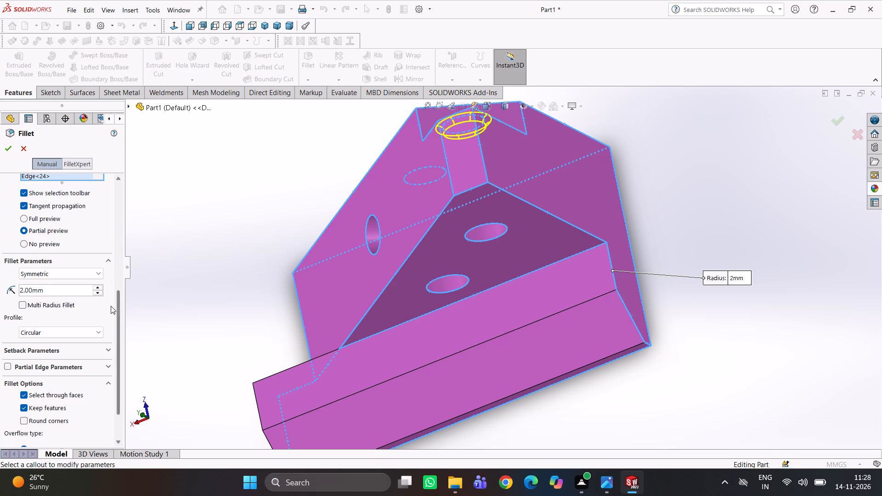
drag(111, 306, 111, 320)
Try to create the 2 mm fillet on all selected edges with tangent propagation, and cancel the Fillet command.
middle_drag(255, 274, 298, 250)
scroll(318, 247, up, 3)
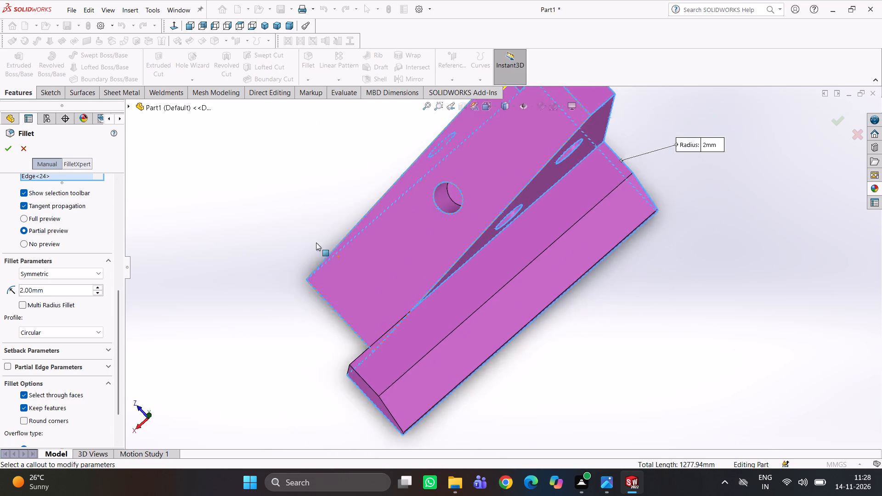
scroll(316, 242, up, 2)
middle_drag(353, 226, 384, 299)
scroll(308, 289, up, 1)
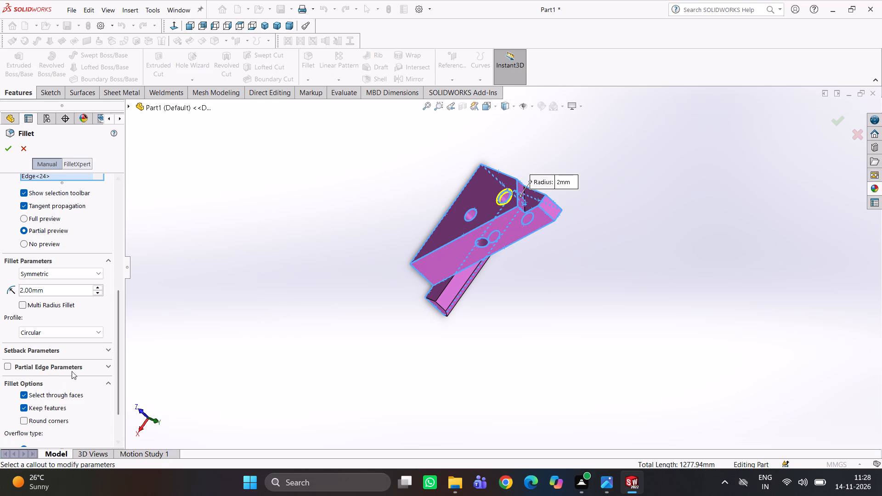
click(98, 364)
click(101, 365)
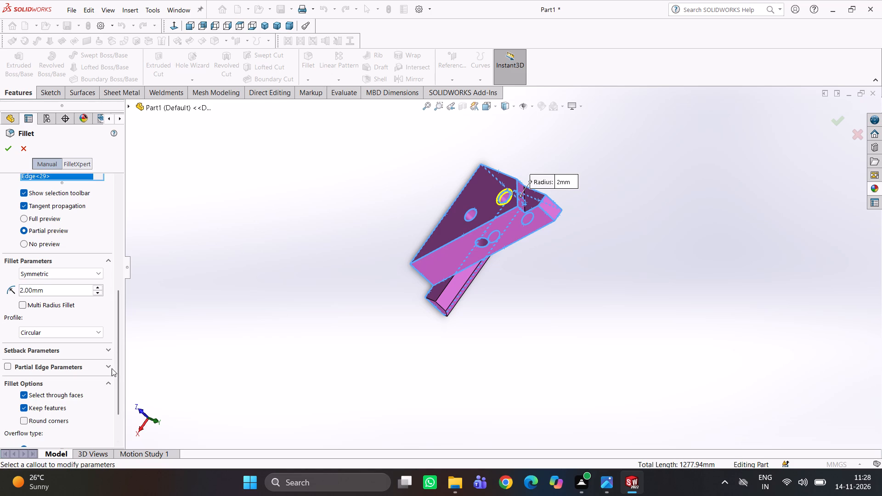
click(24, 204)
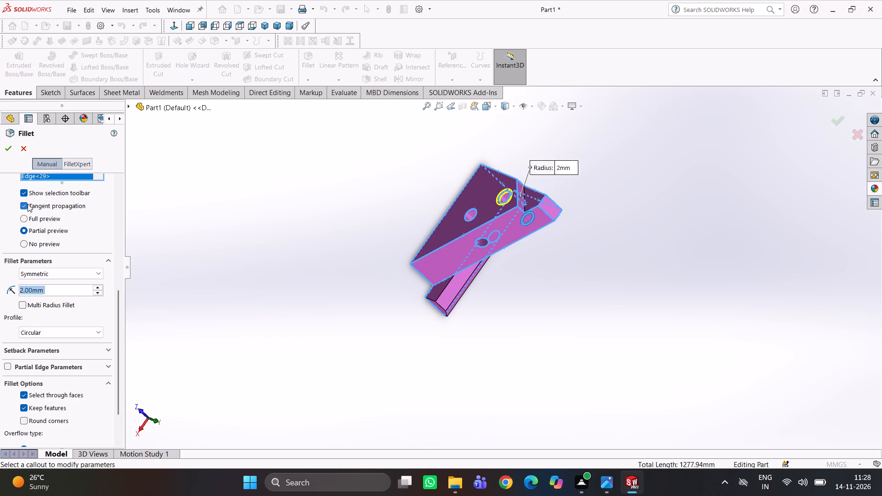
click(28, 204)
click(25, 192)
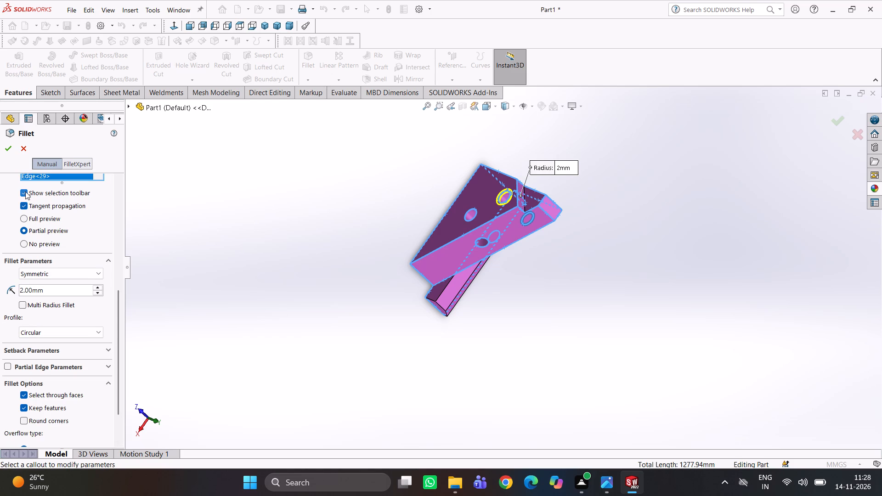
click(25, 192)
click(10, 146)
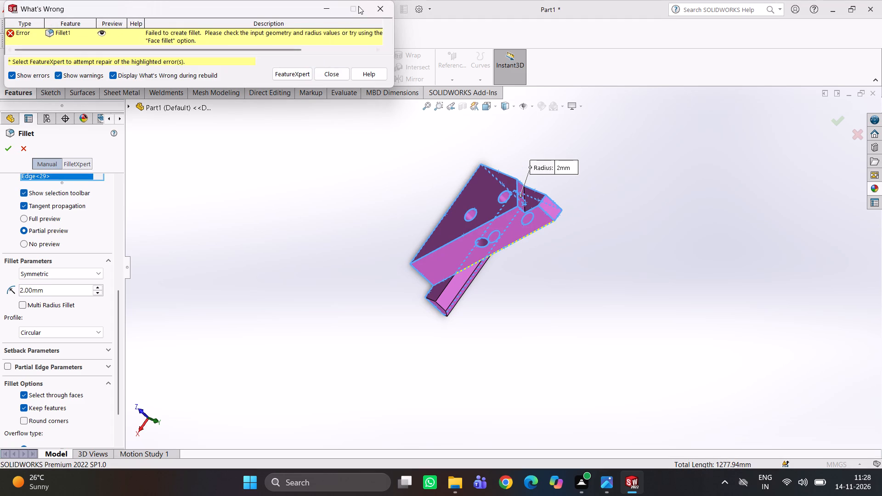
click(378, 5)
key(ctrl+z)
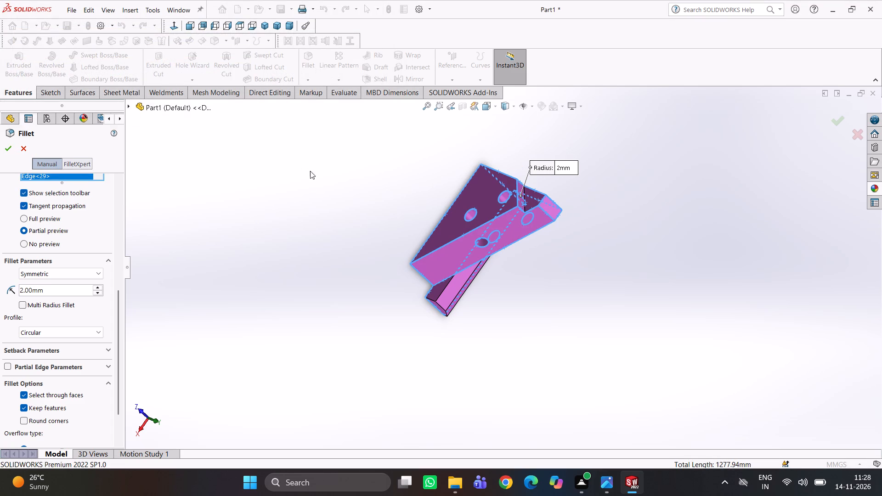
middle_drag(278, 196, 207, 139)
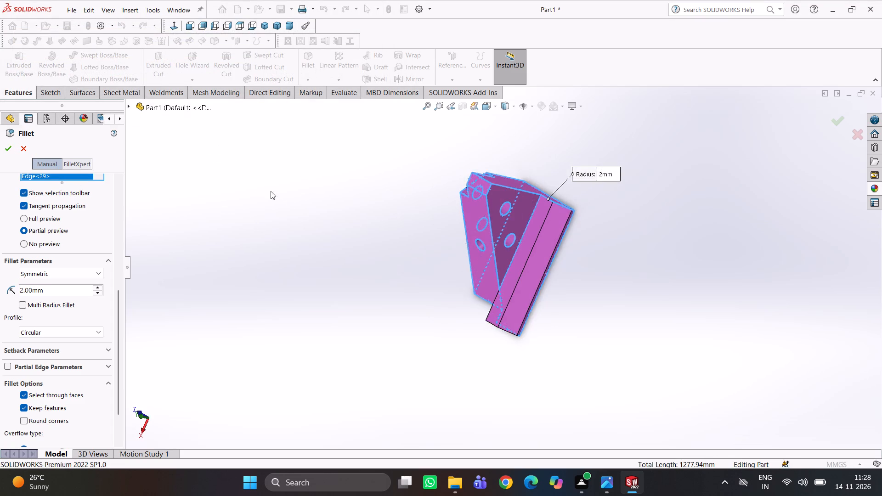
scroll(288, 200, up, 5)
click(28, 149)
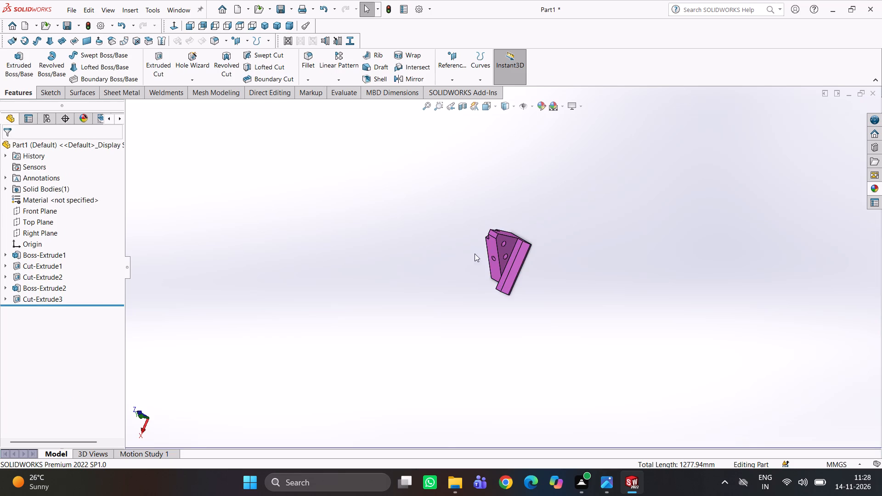
Examine the gusset, its two-hole face and the bevelled base from several angles without the fillet.
scroll(488, 255, down, 5)
middle_drag(509, 263, 498, 225)
scroll(543, 271, down, 5)
middle_drag(573, 278, 509, 298)
scroll(580, 185, up, 3)
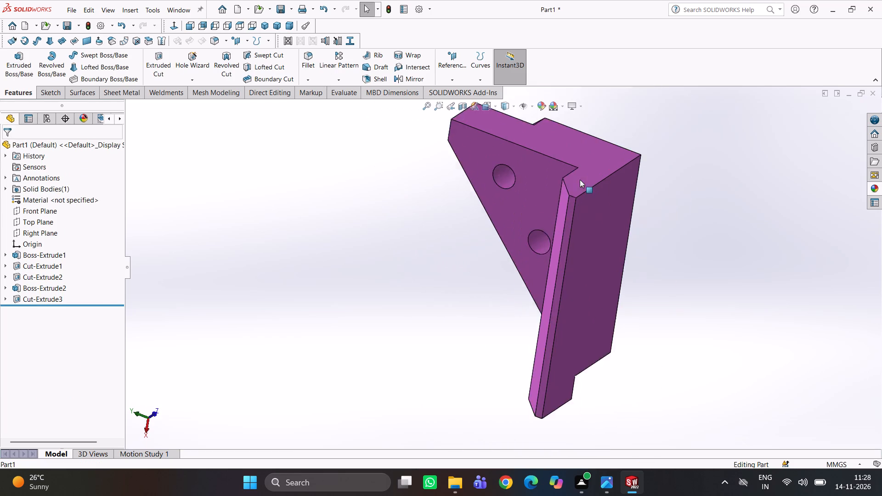
scroll(580, 180, up, 3)
middle_drag(639, 262, 694, 263)
scroll(694, 262, up, 1)
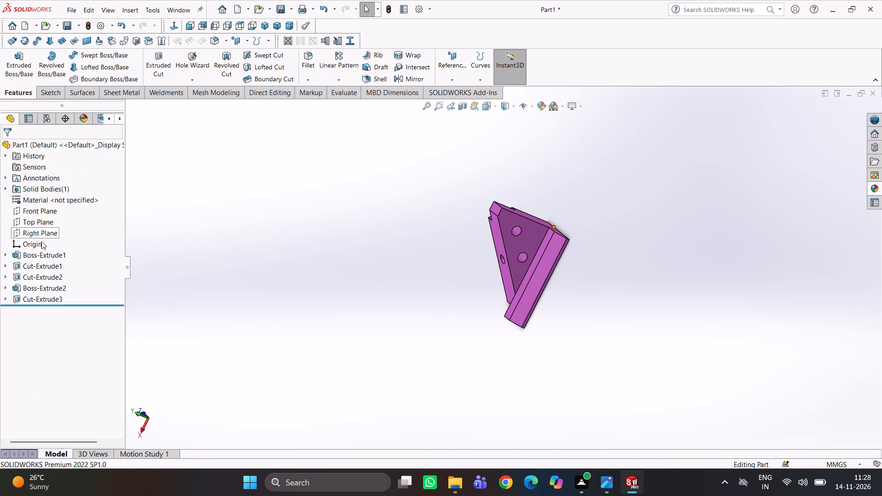
Highlight the Right, Top and Front planes in turn to check how each lies relative to the part.
click(43, 234)
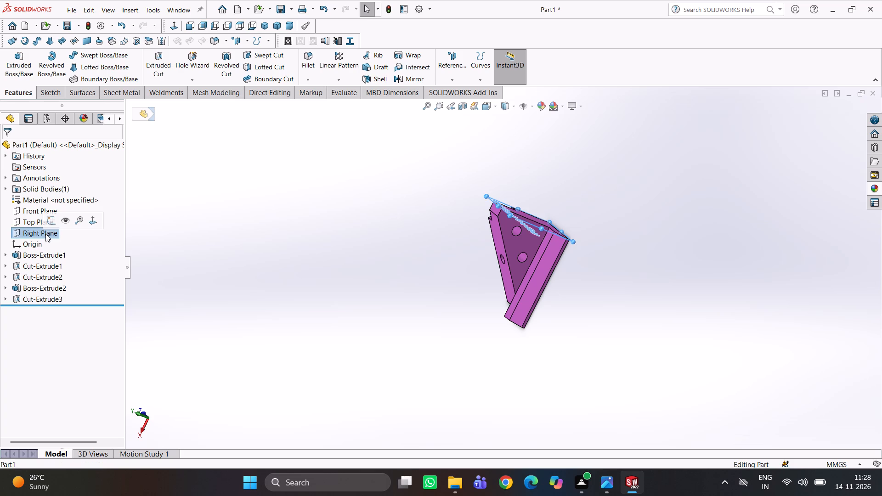
click(73, 244)
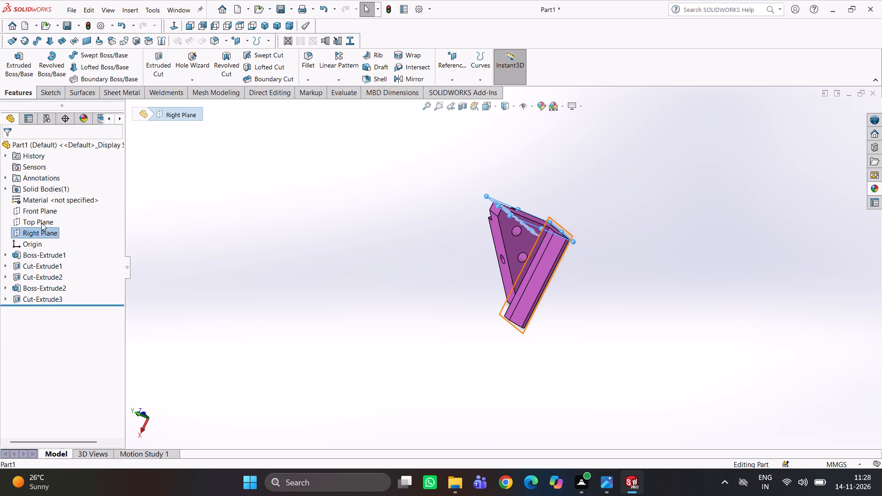
click(41, 223)
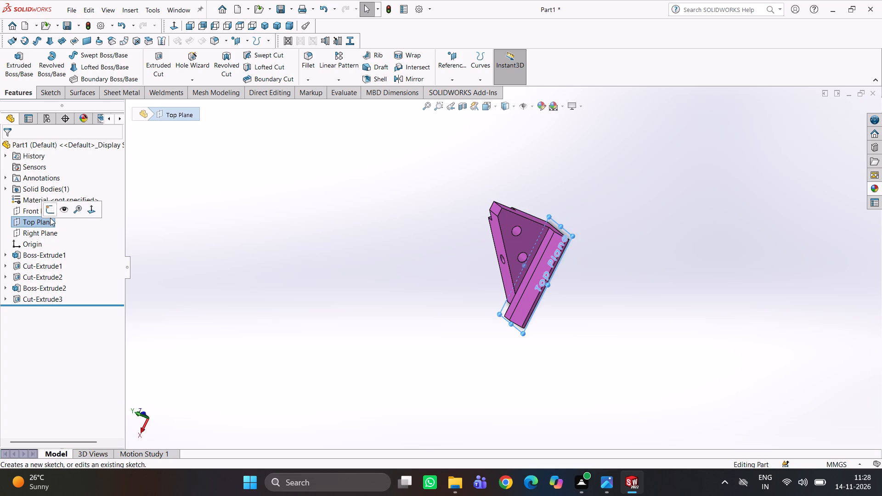
click(25, 210)
middle_drag(323, 229, 457, 238)
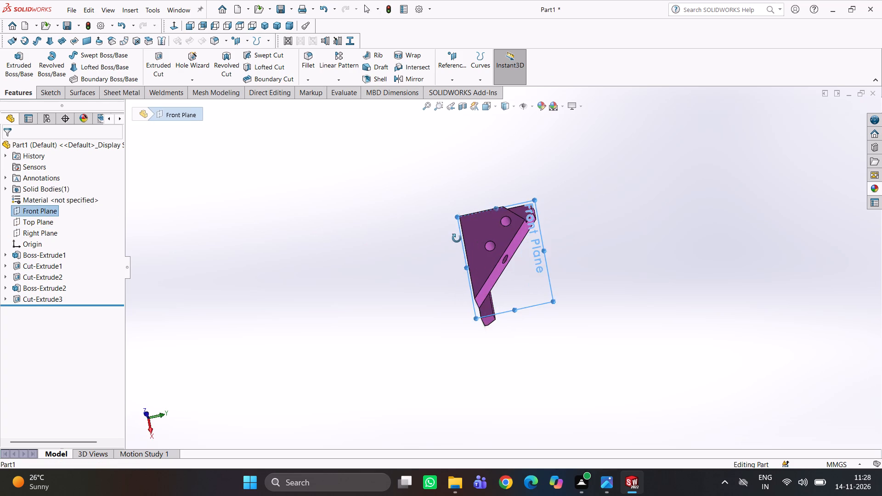
middle_drag(457, 238, 397, 211)
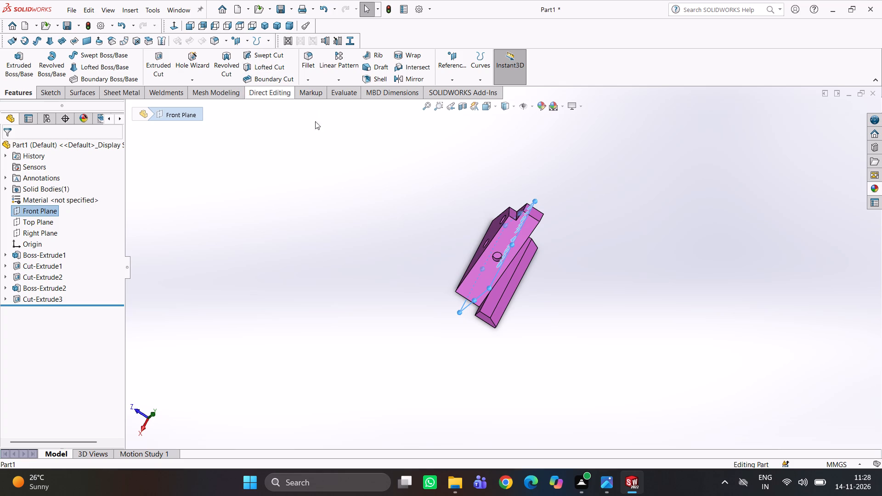
click(350, 167)
Inspect the gusset's sloped face, holes, top step and bevelled base from all around the part.
scroll(605, 191, up, 2)
middle_drag(602, 184, 551, 130)
scroll(516, 161, down, 3)
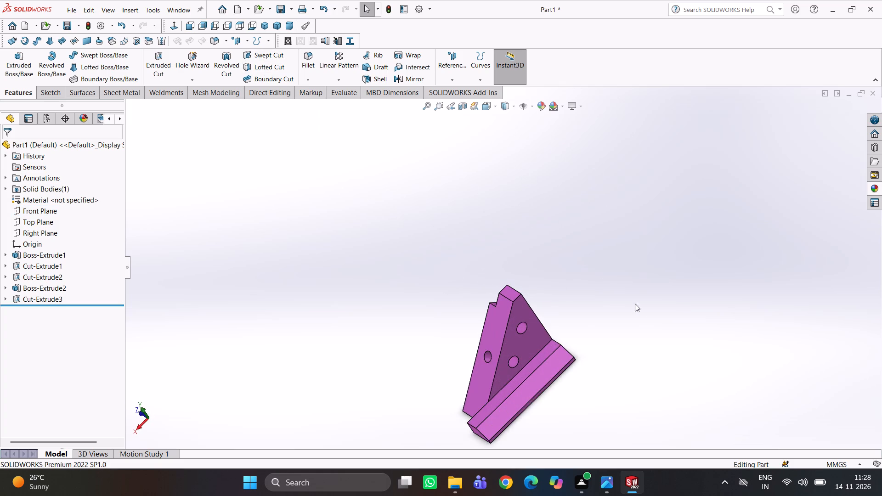
scroll(642, 314, up, 4)
middle_drag(529, 327, 617, 204)
scroll(530, 333, down, 3)
middle_click(455, 344)
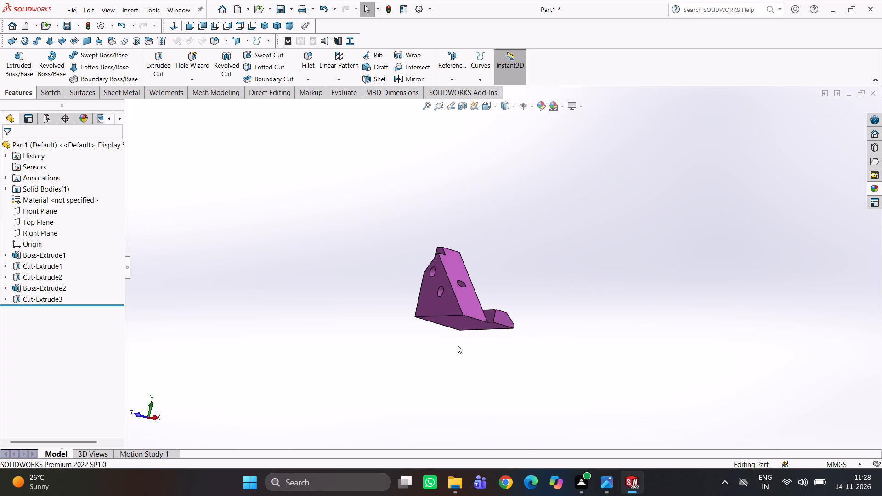
scroll(457, 332, down, 5)
middle_drag(514, 286, 526, 334)
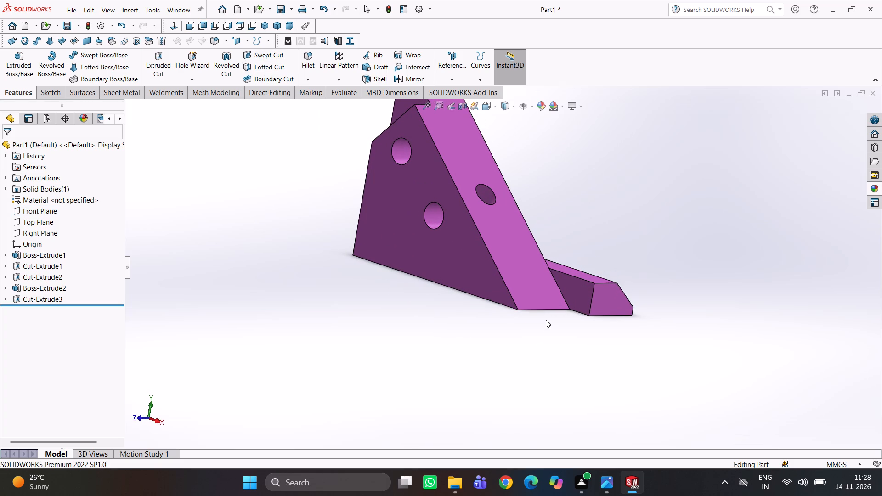
scroll(546, 265, down, 2)
middle_drag(567, 265, 486, 280)
scroll(489, 281, up, 1)
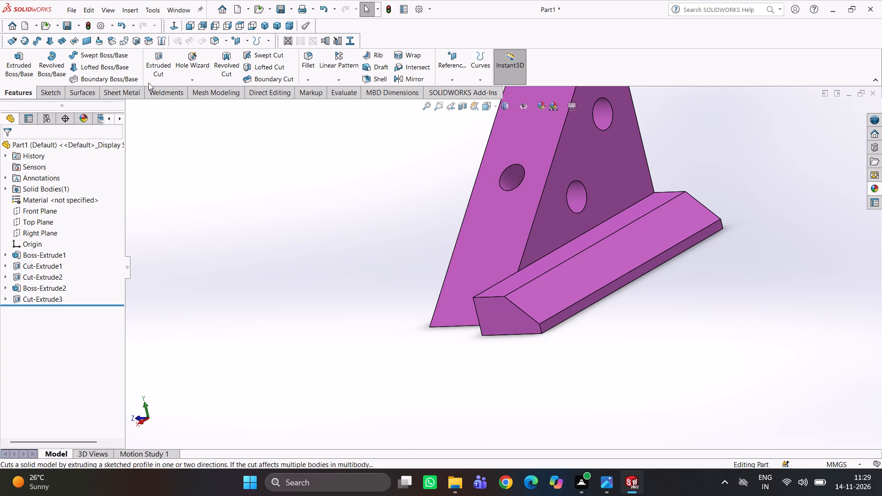
scroll(367, 137, up, 3)
middle_drag(525, 194, 531, 227)
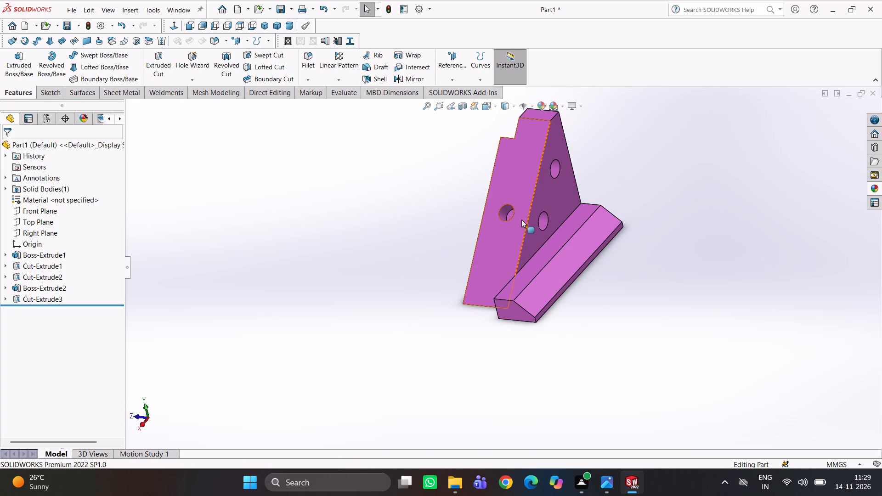
Review the part in the standard front, back, side, top, bottom, isometric, trimetric and dimetric views.
click(498, 107)
click(518, 148)
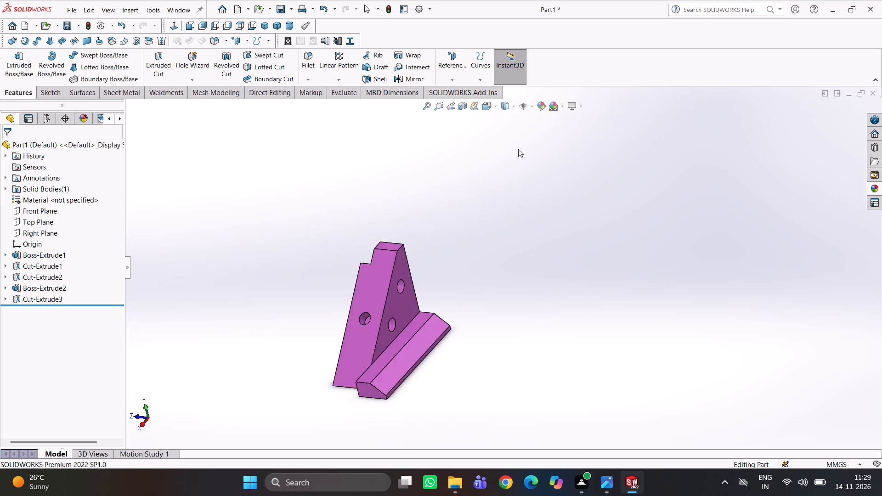
click(188, 26)
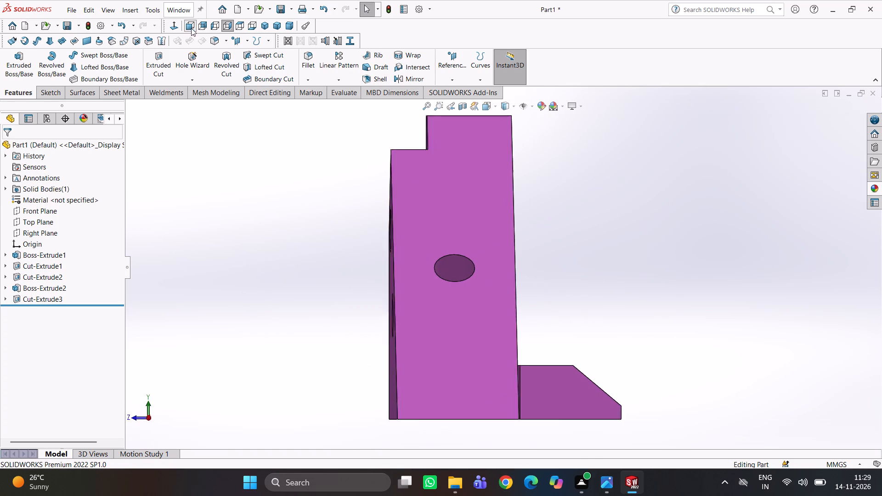
click(207, 29)
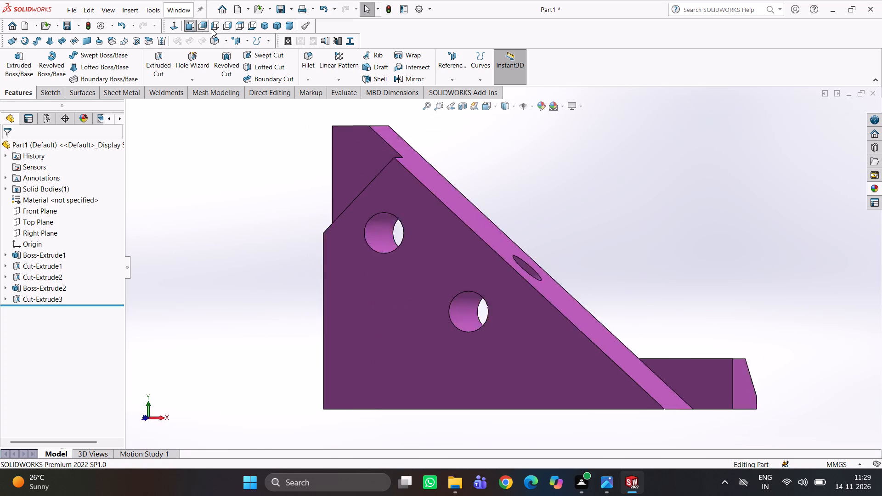
click(213, 29)
click(229, 26)
click(239, 26)
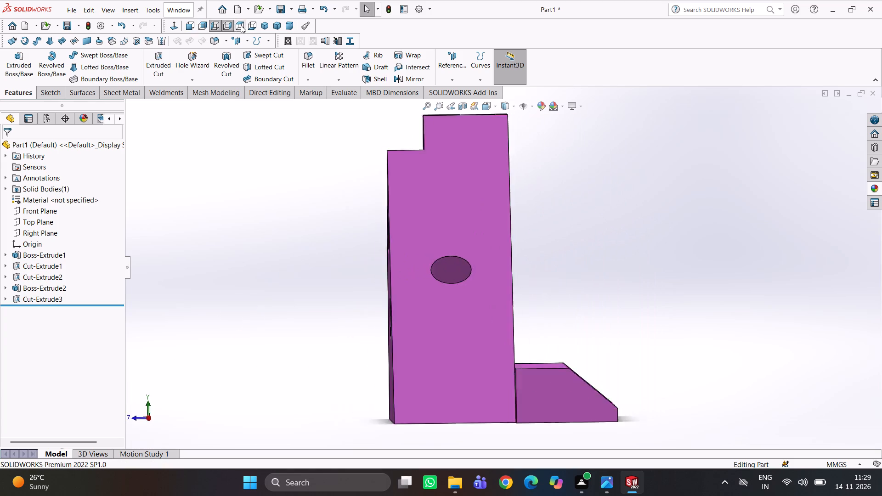
click(246, 25)
click(250, 25)
click(268, 28)
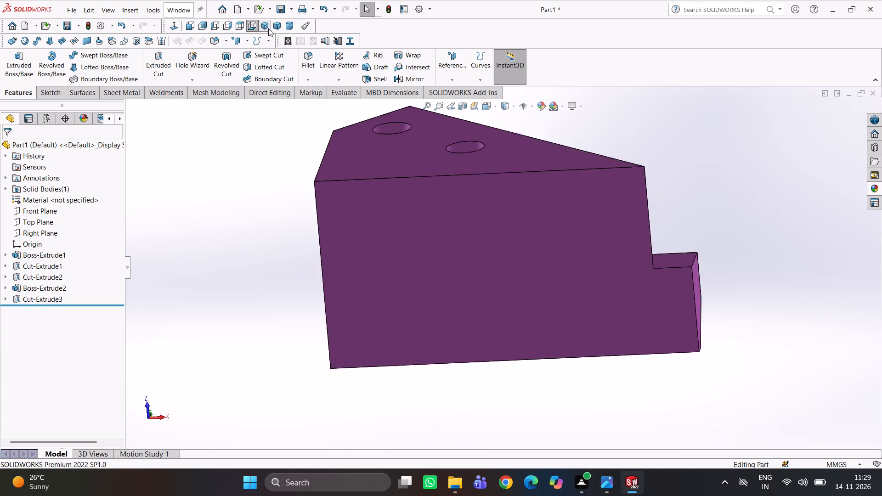
click(273, 29)
click(288, 29)
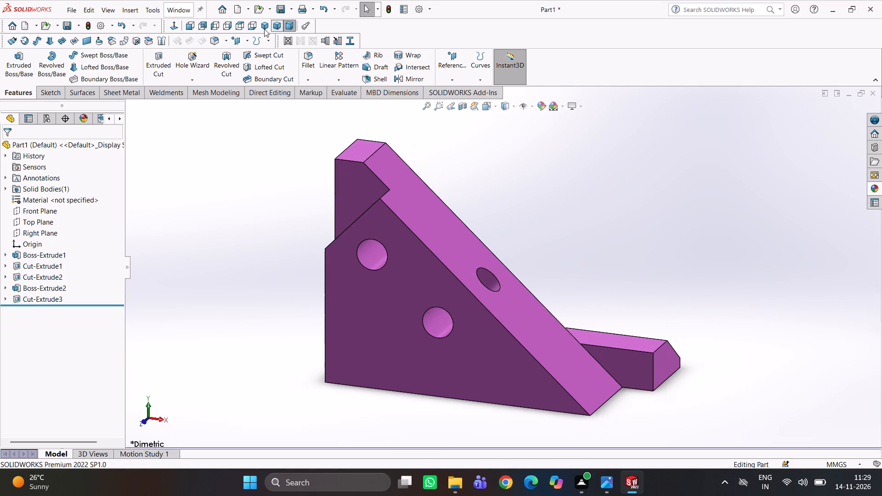
click(264, 29)
click(254, 29)
click(241, 26)
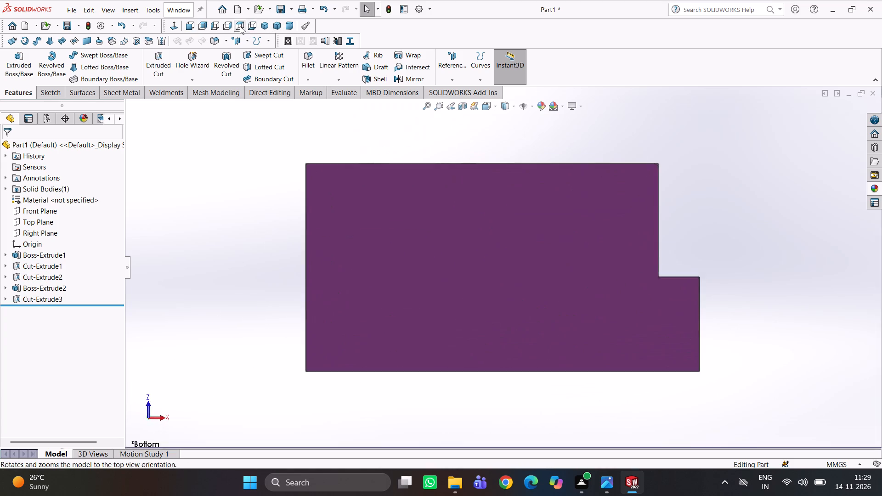
Fillet the edge between the gusset's flat top face and its vertical end face with a 2 mm radius.
click(224, 28)
click(214, 26)
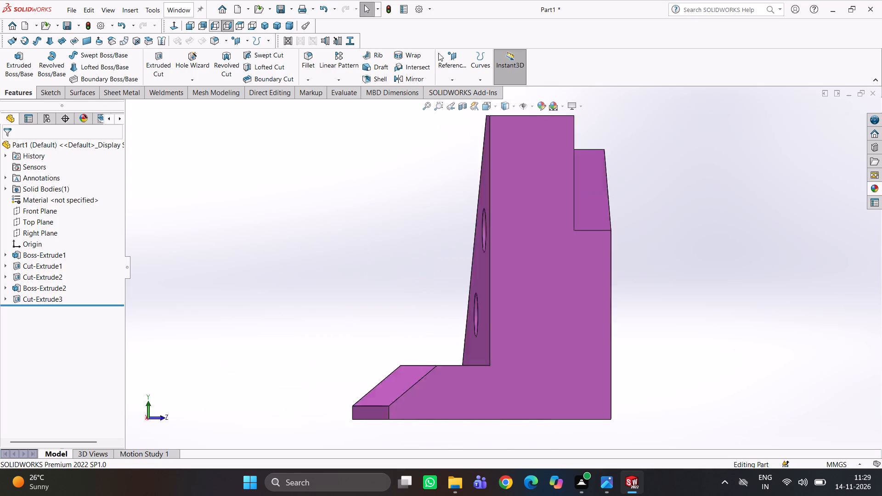
click(306, 79)
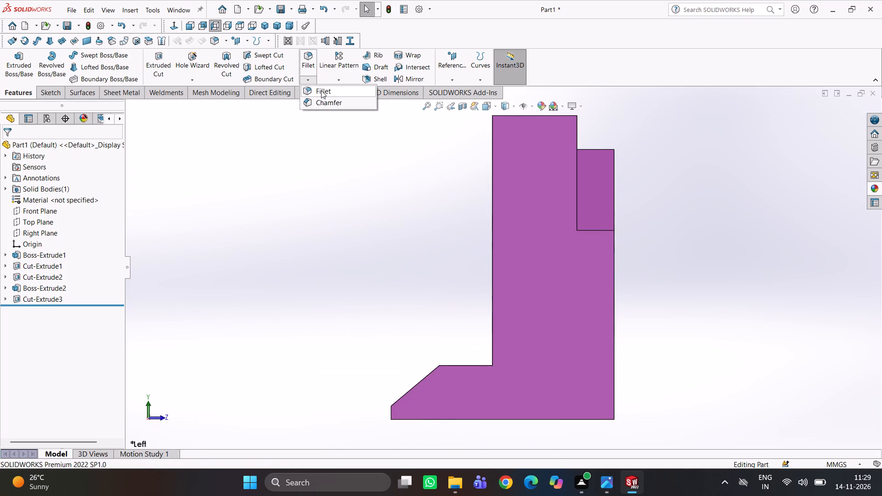
click(322, 90)
scroll(774, 157, up, 3)
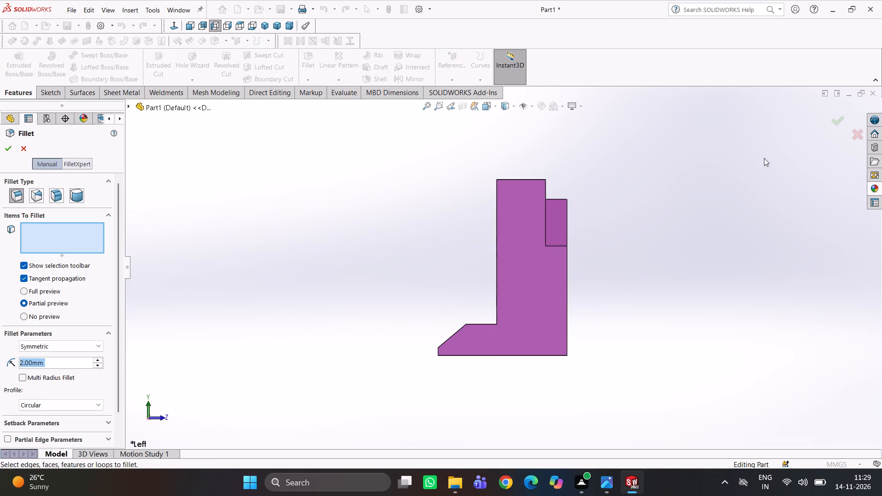
middle_drag(752, 161, 709, 192)
middle_drag(703, 195, 680, 208)
scroll(576, 226, down, 3)
middle_drag(551, 230, 561, 241)
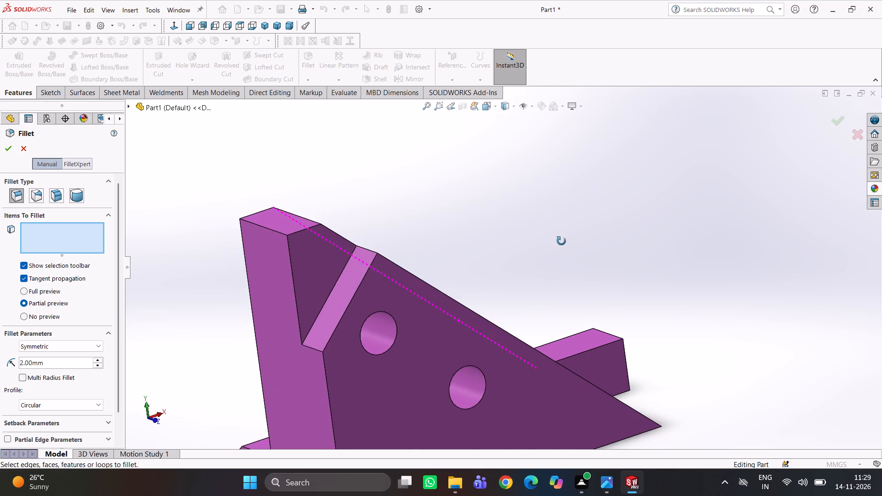
middle_drag(561, 241, 561, 249)
scroll(379, 253, up, 4)
scroll(409, 258, down, 3)
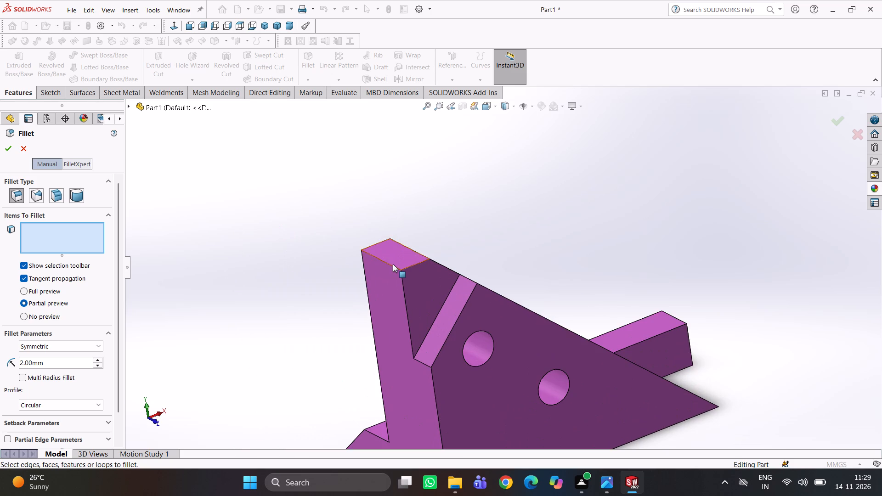
click(391, 266)
scroll(413, 263, up, 3)
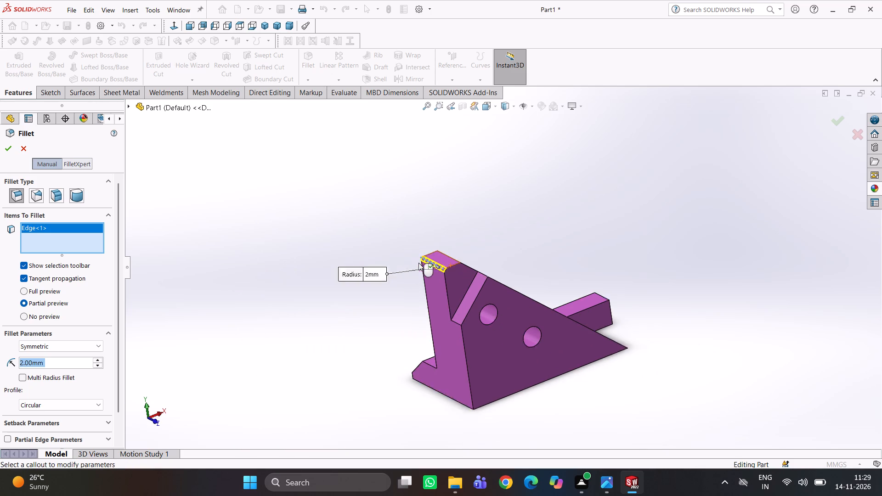
scroll(418, 263, up, 1)
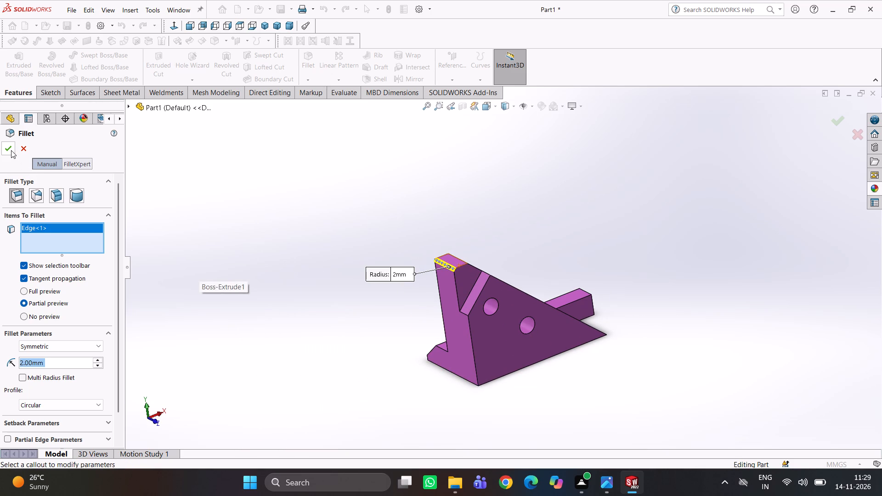
click(11, 150)
Examine the filleted top edge, the two-hole faces and the sloped face from both sides of the part.
middle_drag(515, 314, 677, 331)
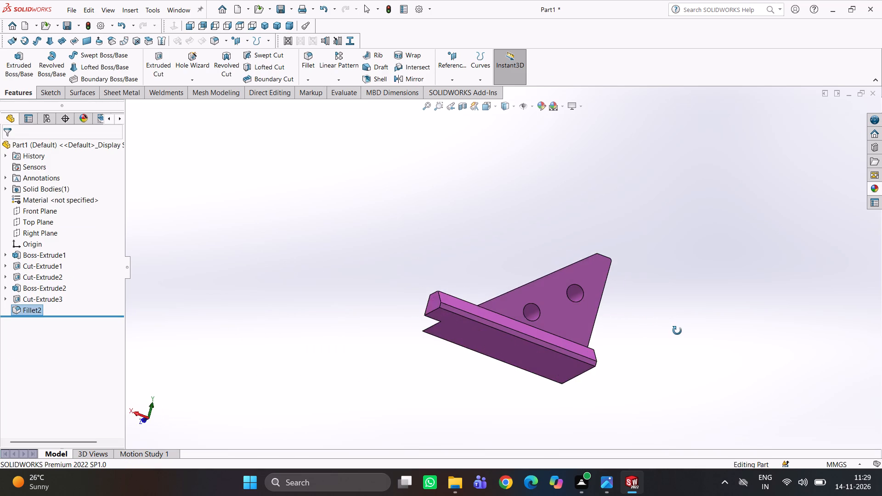
middle_drag(677, 331, 667, 363)
scroll(596, 306, down, 2)
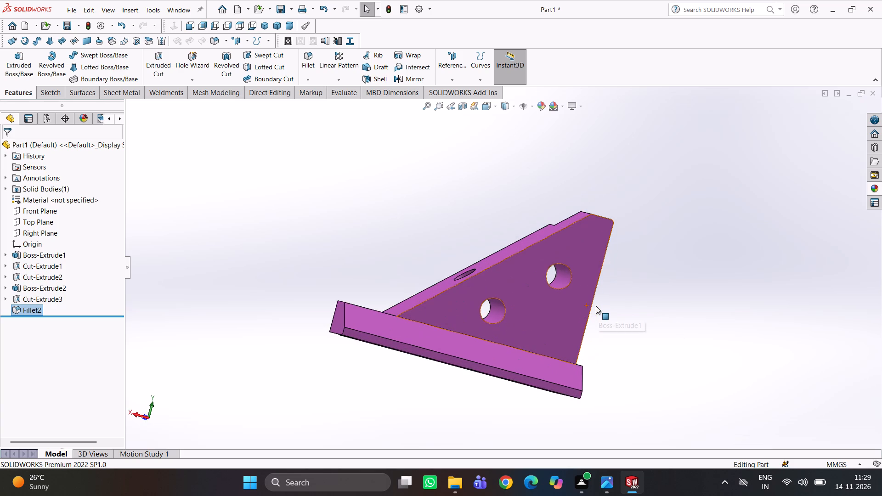
middle_drag(563, 317, 516, 327)
scroll(591, 296, up, 3)
middle_drag(598, 294, 510, 294)
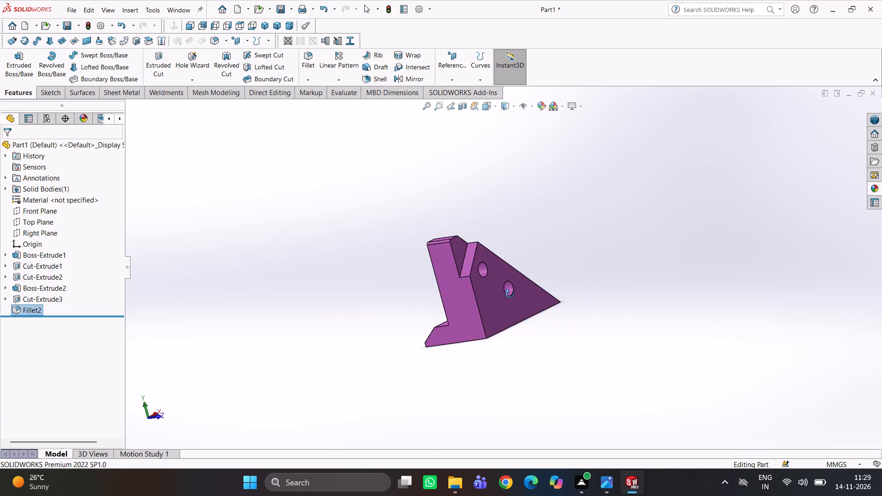
middle_drag(510, 294, 455, 357)
scroll(440, 253, down, 3)
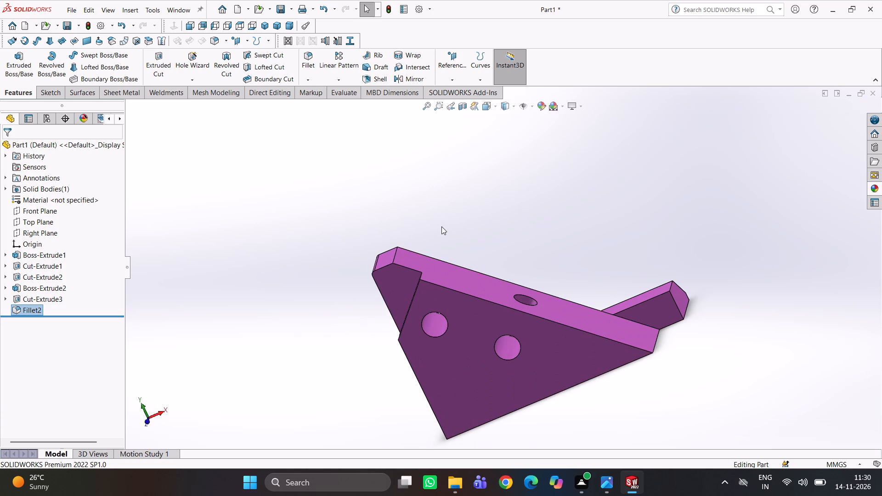
Fillet the step's edge on the gusset's sloped face and the sloped face's lower end edge with a 2 mm radius.
click(315, 59)
scroll(677, 387, up, 3)
middle_drag(624, 363, 703, 380)
scroll(599, 328, down, 5)
middle_drag(592, 328, 578, 373)
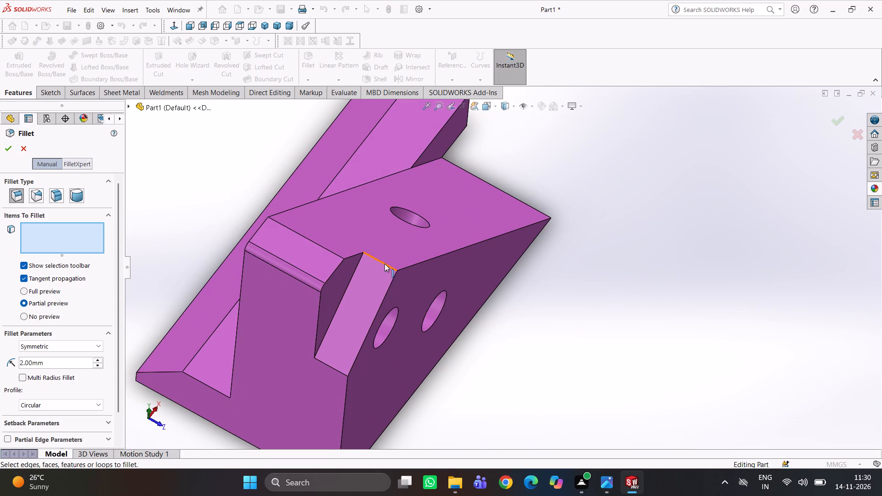
click(384, 264)
middle_drag(530, 321, 460, 336)
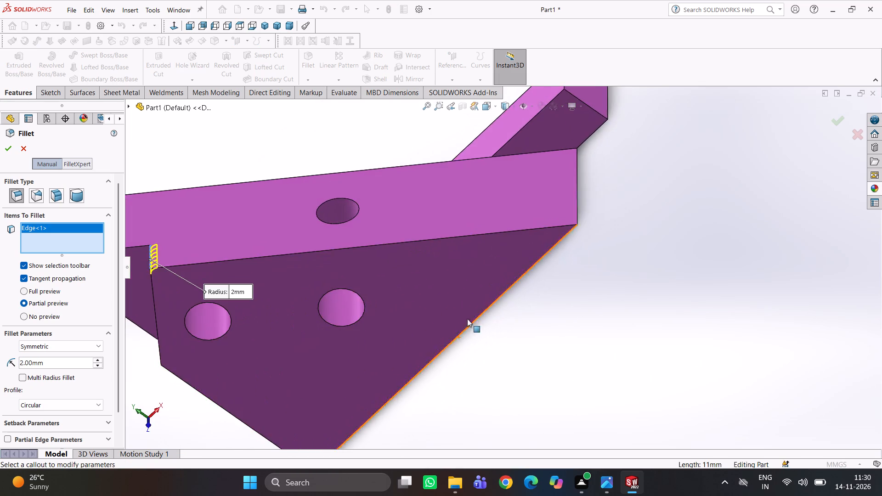
scroll(589, 242, up, 4)
middle_drag(590, 242, 534, 282)
scroll(488, 258, down, 4)
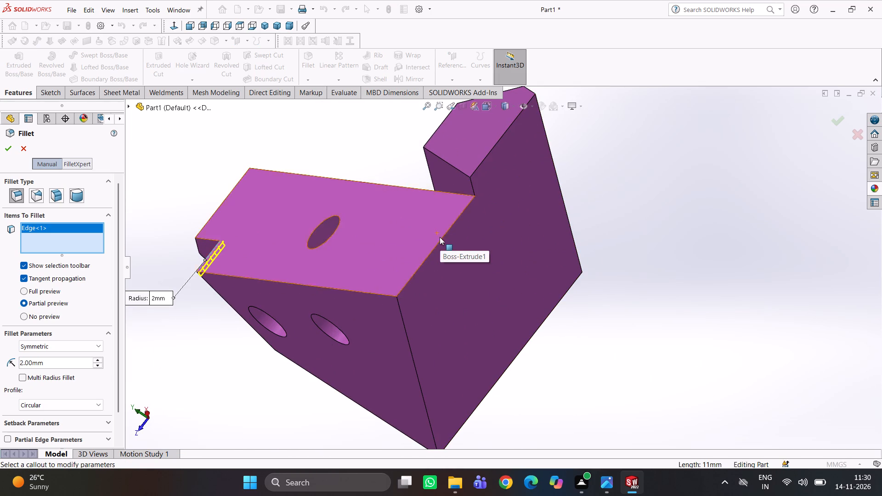
click(440, 242)
scroll(544, 247, up, 1)
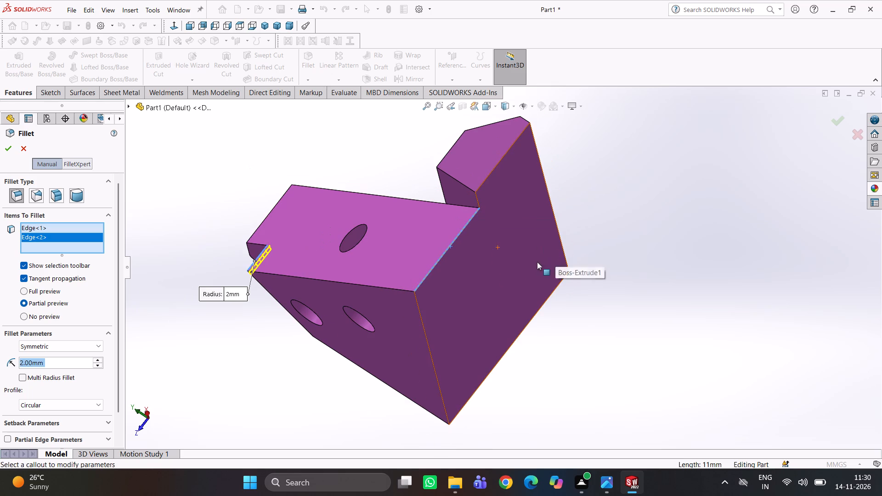
click(11, 147)
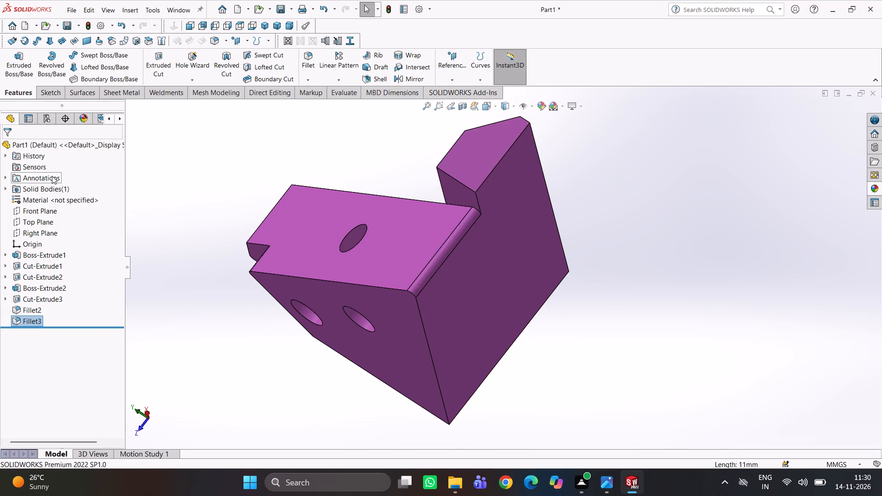
Fillet the inside corner where the gusset's sloped face meets the projecting end of the base, radius 2 mm.
scroll(435, 220, up, 2)
middle_drag(466, 223, 520, 230)
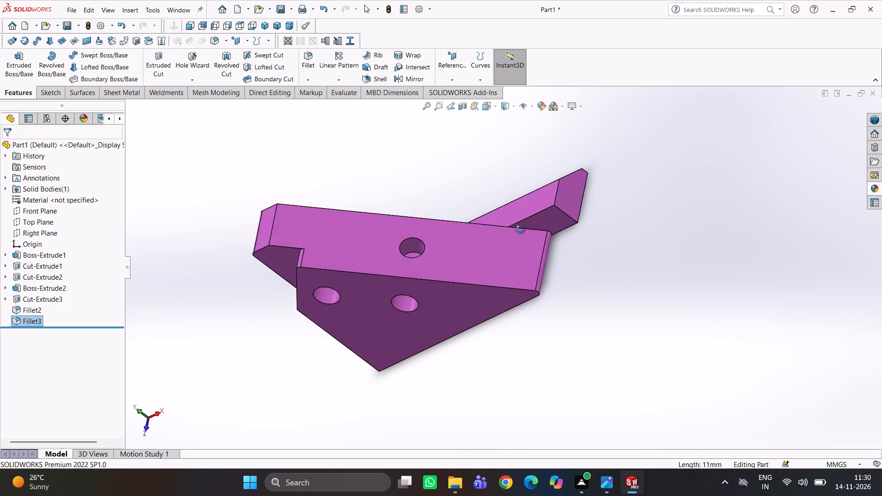
middle_drag(520, 230, 506, 255)
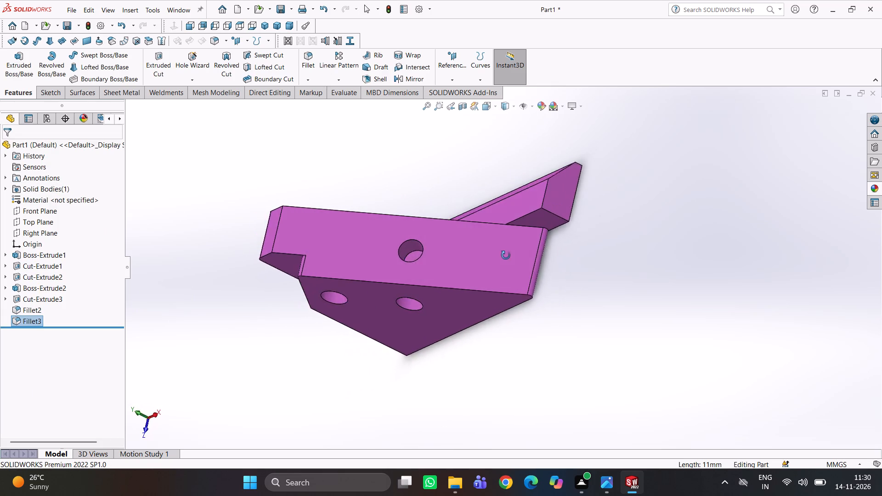
middle_drag(506, 255, 498, 255)
scroll(541, 238, down, 5)
middle_drag(542, 232, 562, 215)
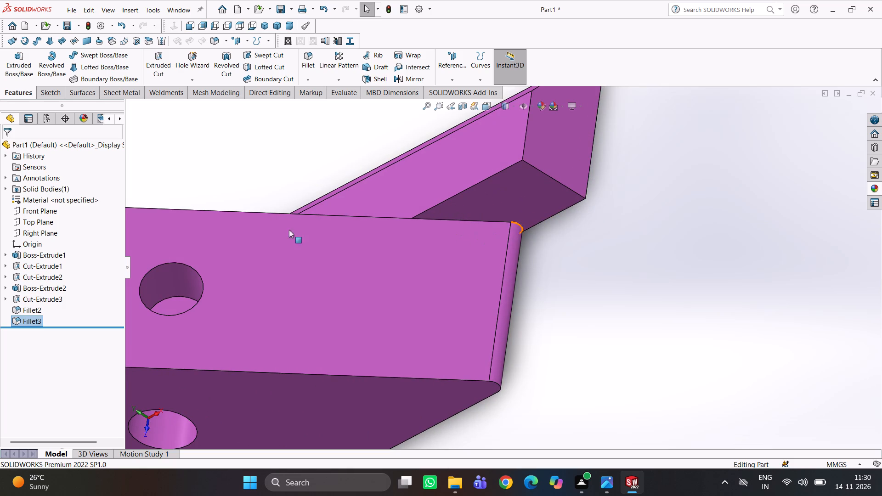
click(305, 63)
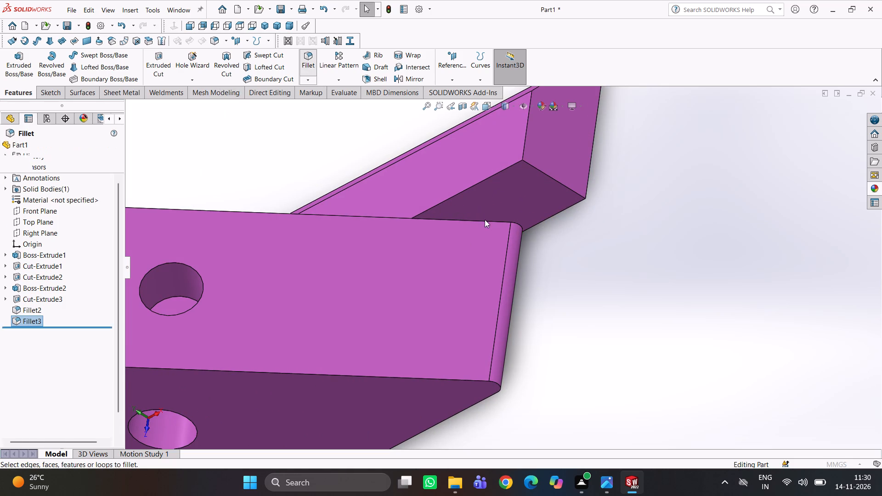
click(486, 221)
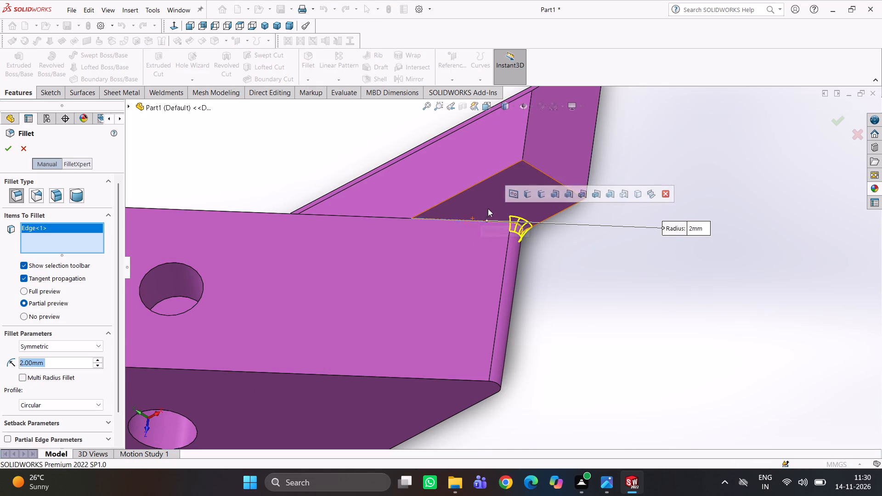
click(12, 148)
Fillet the top edge of the base's projecting end, adjoining the gusset's corner fillet, with a 2 mm radius.
middle_drag(469, 228, 522, 253)
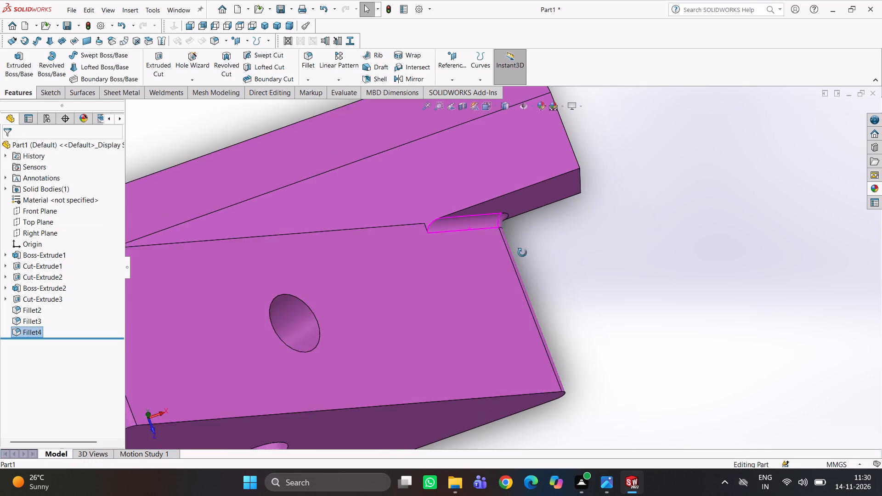
middle_drag(522, 253, 523, 263)
scroll(440, 252, down, 3)
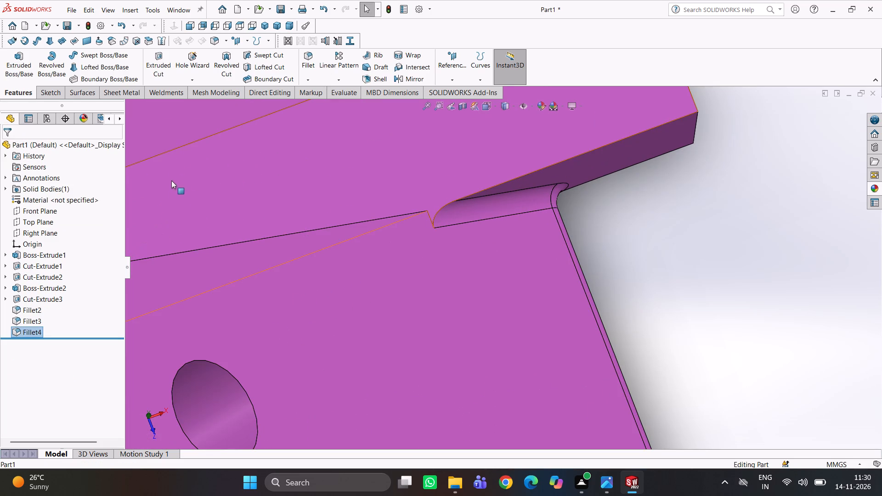
click(311, 59)
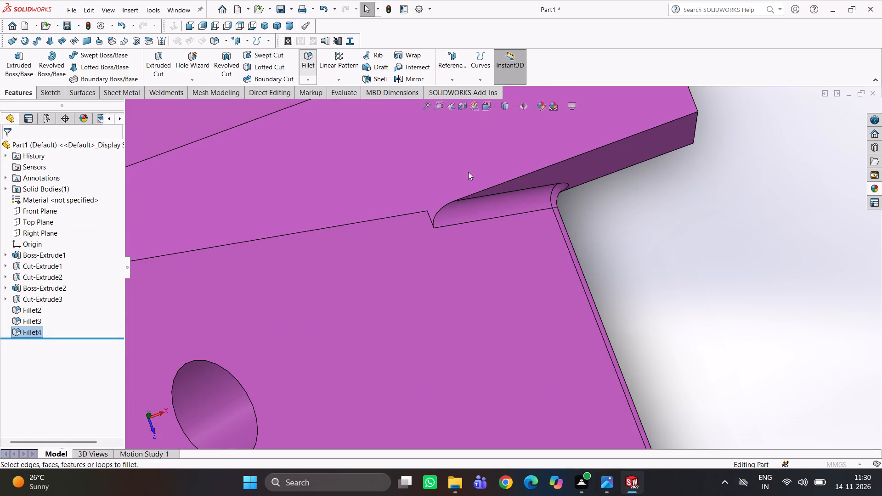
click(475, 194)
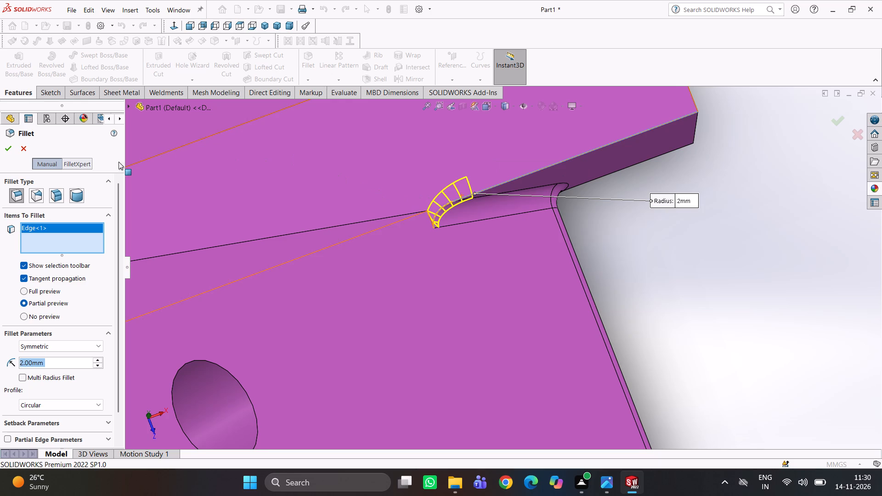
click(9, 151)
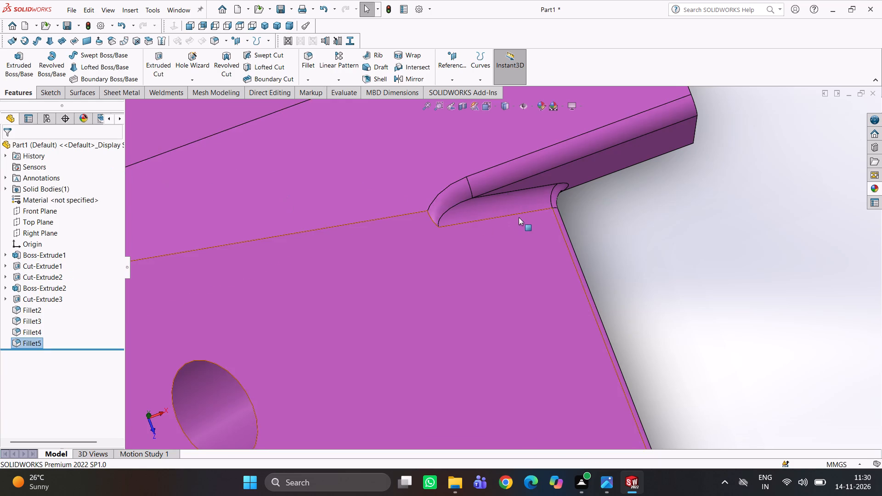
Fillet the long inside edge between the base's top and the gusset's two-hole face with a 2 mm radius.
scroll(519, 216, up, 2)
middle_drag(598, 205, 539, 164)
scroll(553, 175, up, 4)
middle_drag(564, 180, 564, 186)
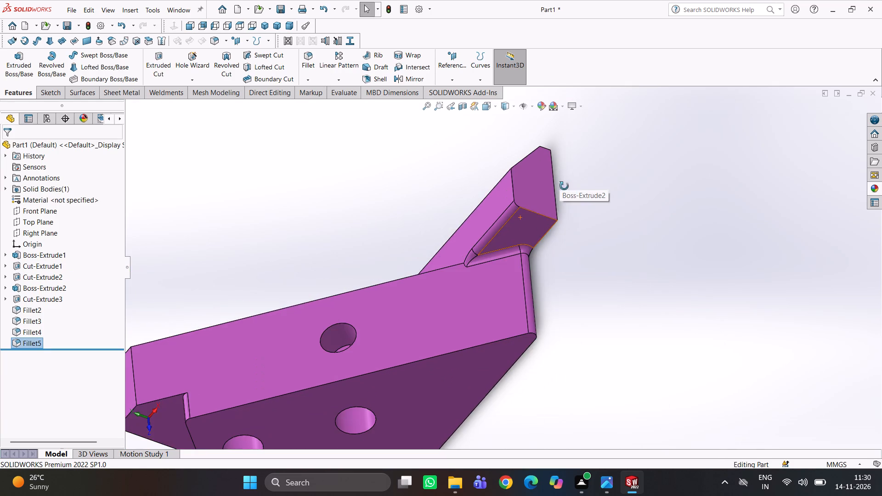
middle_drag(564, 186, 529, 183)
scroll(534, 215, up, 4)
scroll(484, 271, down, 6)
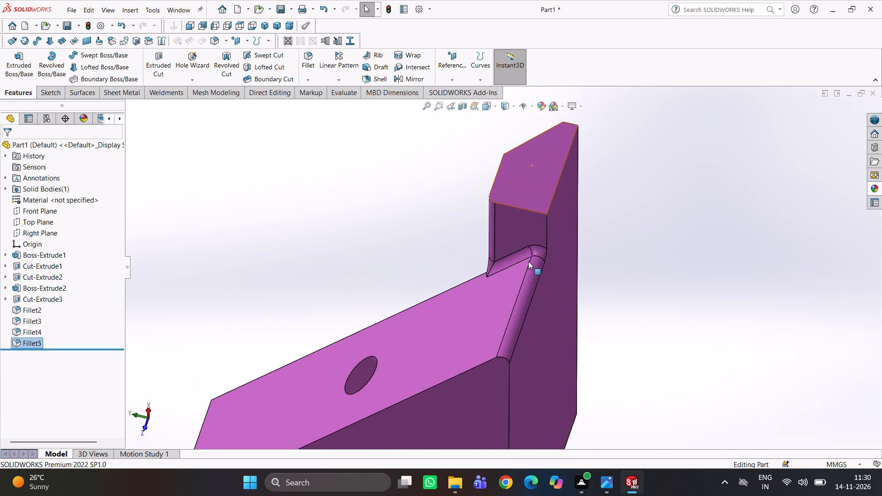
middle_drag(544, 260, 641, 184)
scroll(574, 251, up, 4)
middle_drag(569, 257, 662, 277)
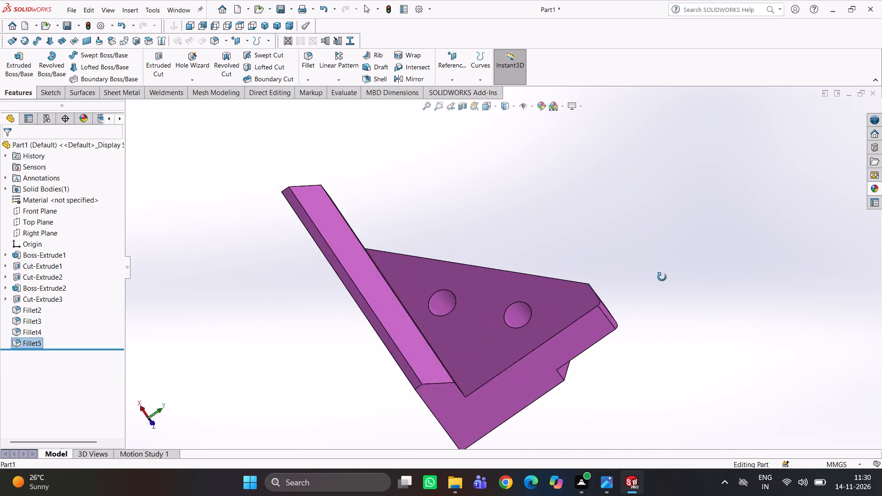
middle_drag(662, 277, 625, 295)
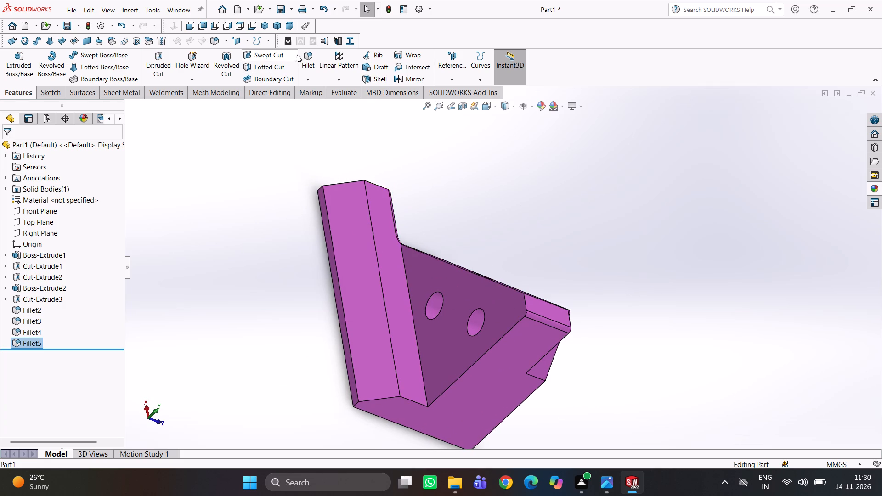
drag(303, 54, 308, 54)
click(405, 278)
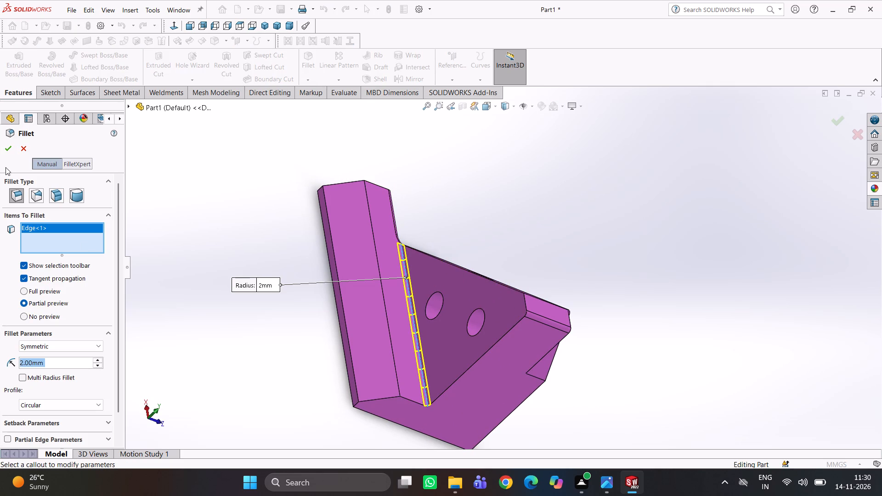
click(11, 153)
Fillet the long edge between the gusset's inner two-hole face and its single-hole sloped face with a 2 mm radius.
scroll(397, 330, down, 2)
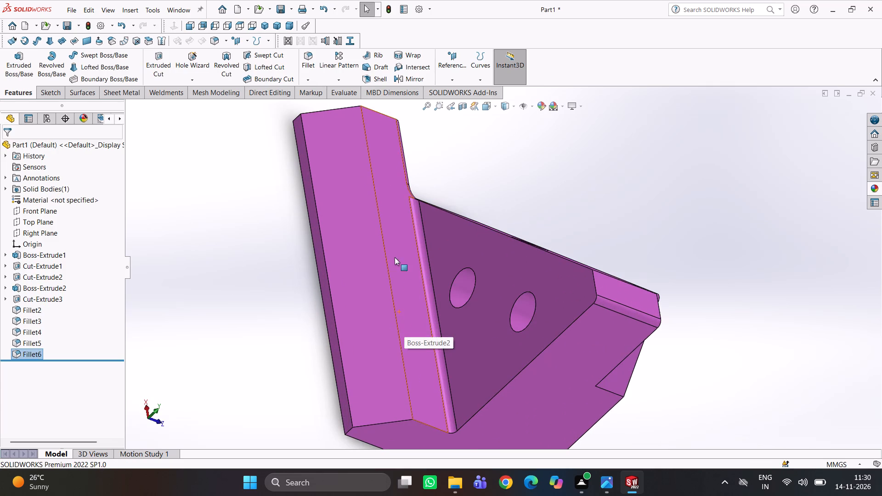
scroll(390, 251, down, 1)
middle_drag(458, 192, 452, 244)
scroll(417, 178, down, 4)
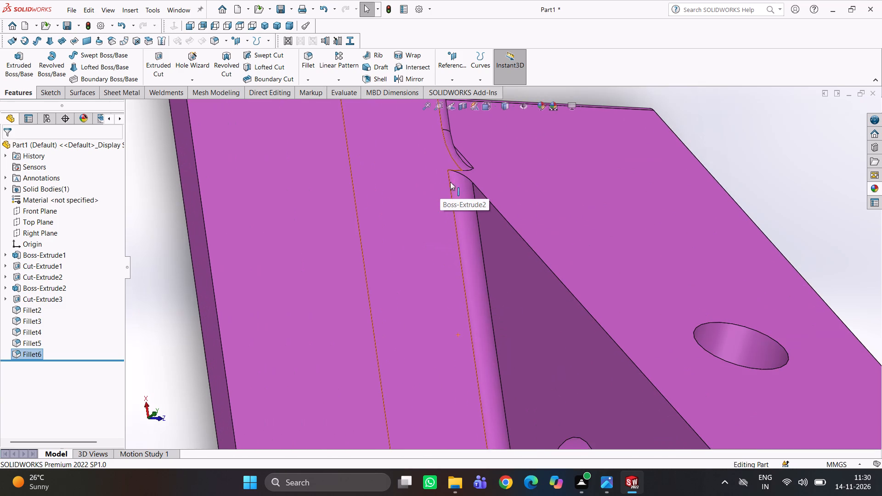
click(304, 55)
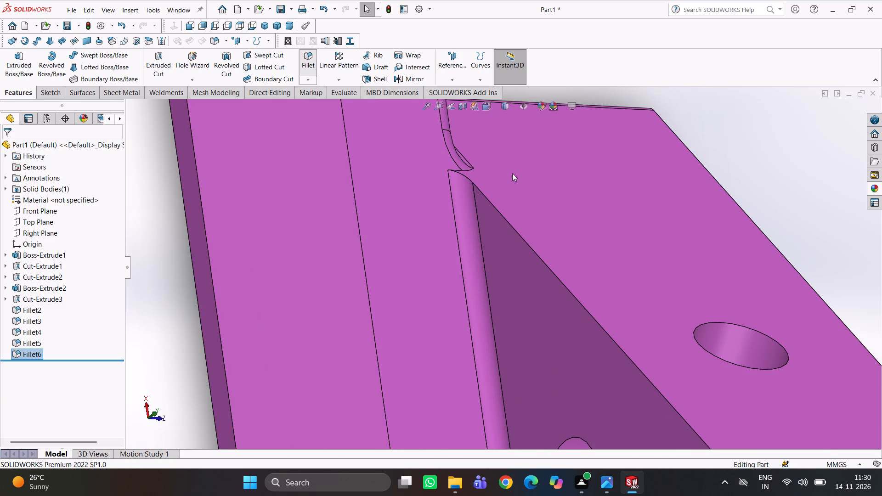
click(580, 304)
scroll(592, 299, up, 3)
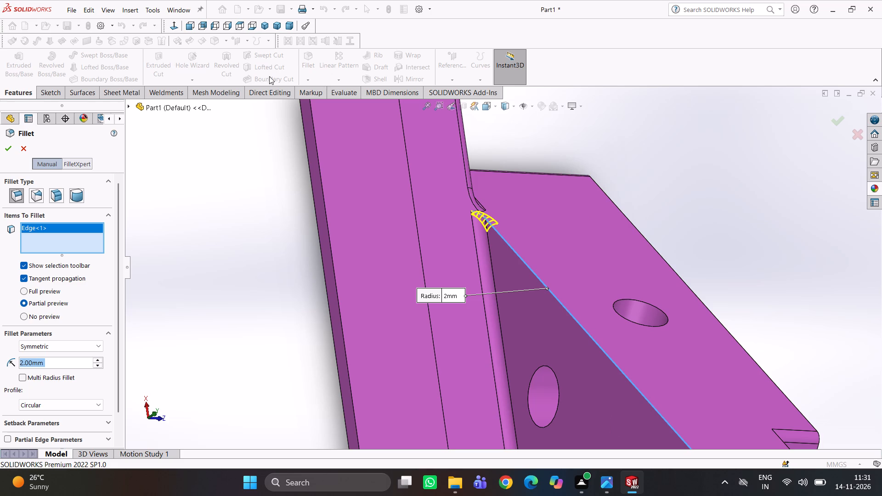
click(4, 150)
Fillet the edge between the gusset's outer two-hole face and its single-hole sloped face with a 2 mm radius.
scroll(544, 196, up, 3)
middle_drag(687, 230, 685, 187)
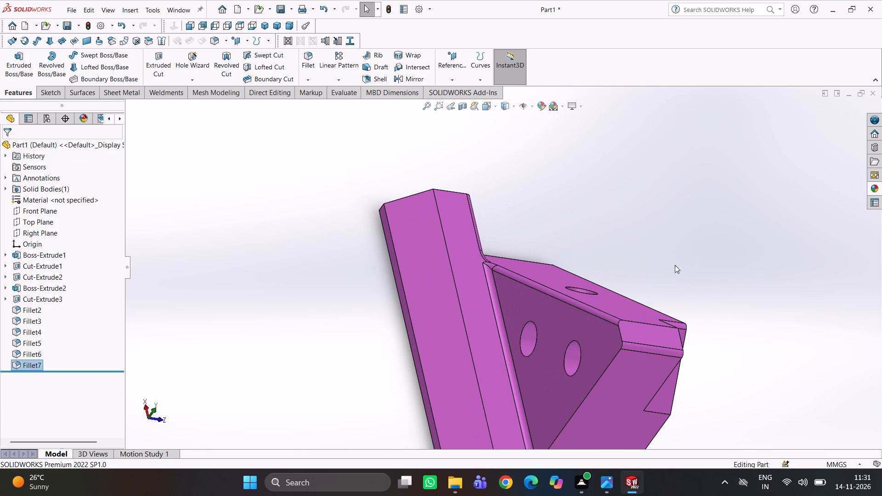
scroll(674, 269, down, 1)
scroll(685, 275, up, 2)
middle_drag(692, 282, 579, 293)
middle_drag(540, 279, 543, 283)
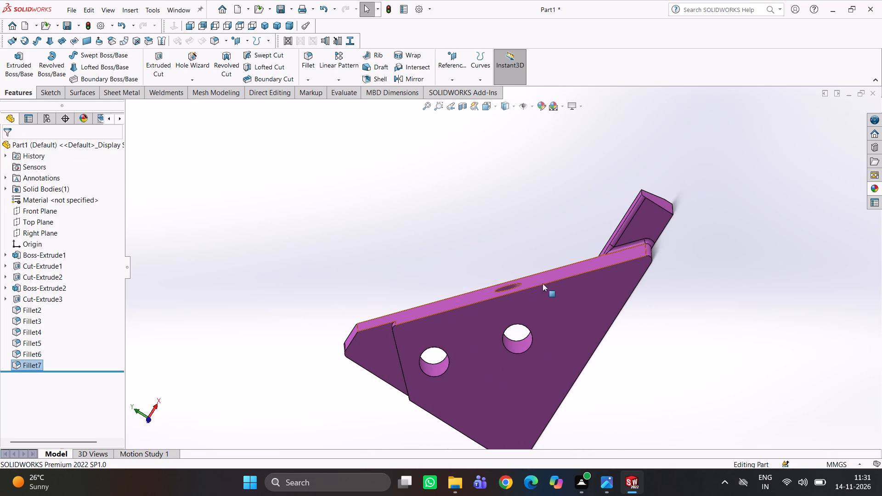
middle_drag(543, 283, 558, 325)
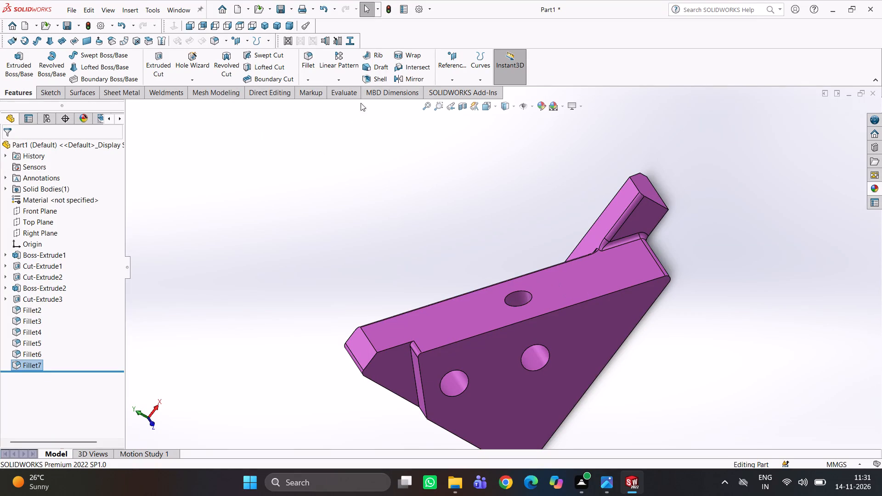
click(304, 55)
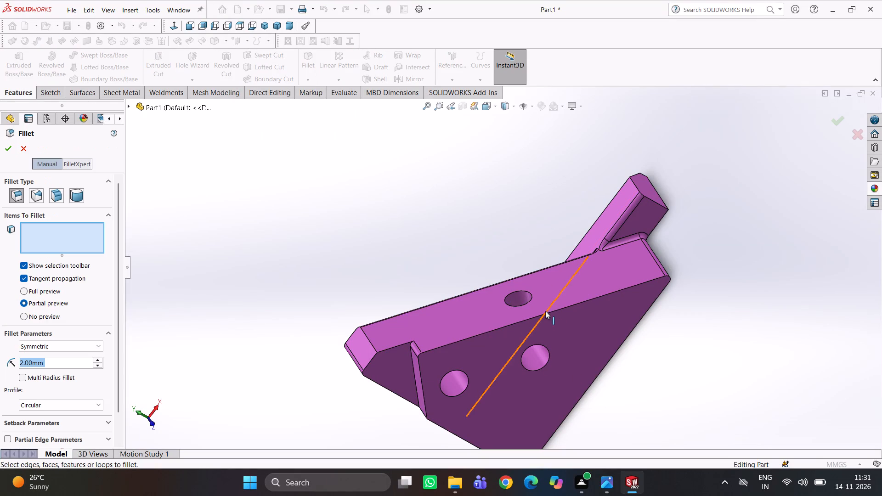
click(548, 311)
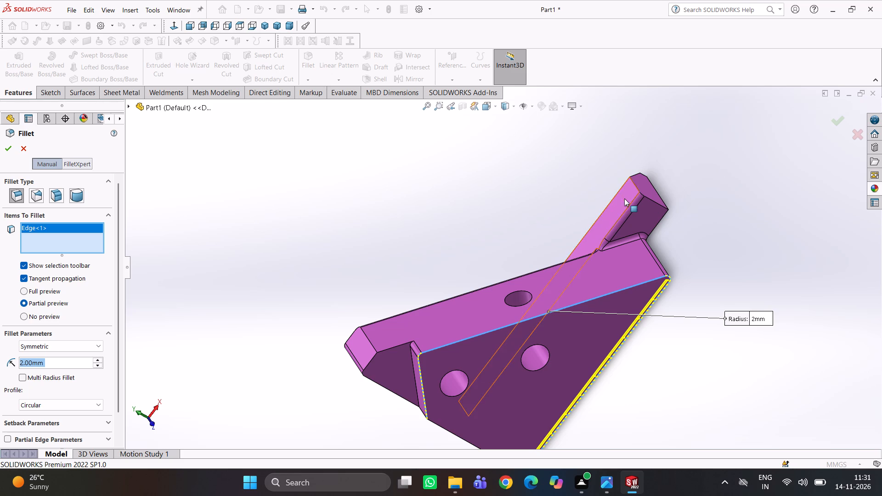
scroll(683, 209, up, 4)
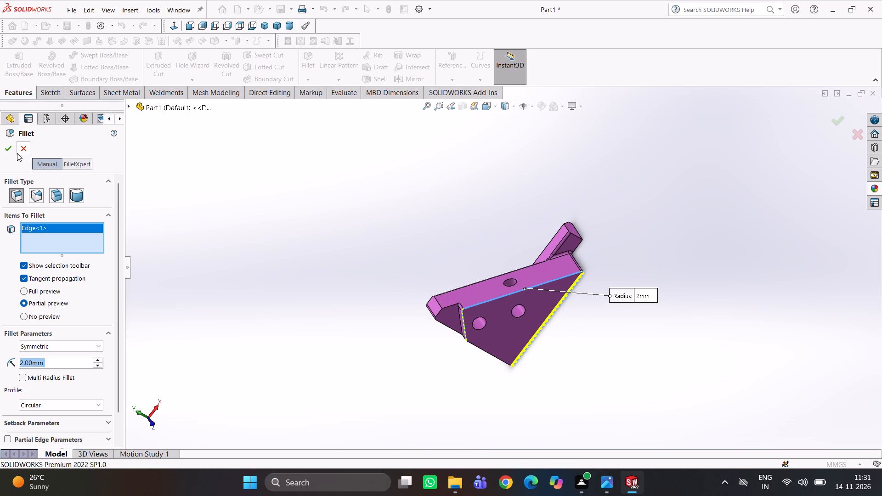
click(5, 150)
Fillet the edges around the large end face shared by the gusset and the bevelled base, radius 2 mm.
middle_drag(500, 319, 516, 271)
scroll(548, 316, down, 5)
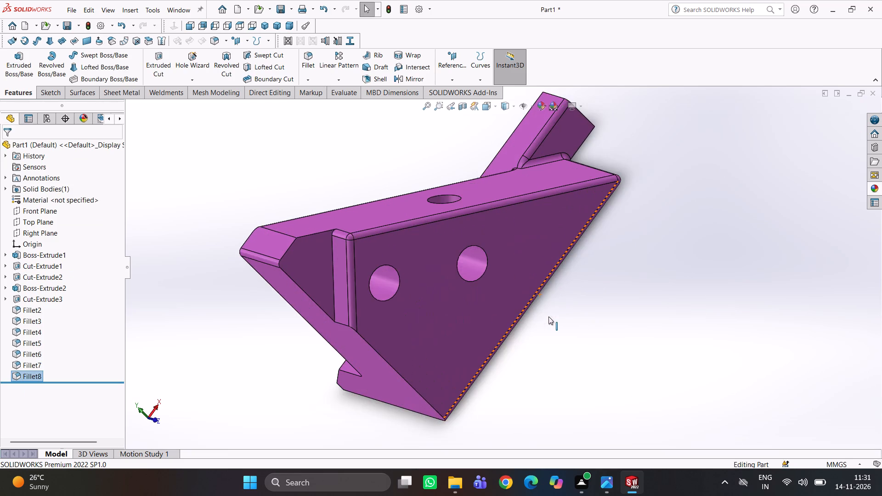
middle_drag(498, 321, 528, 303)
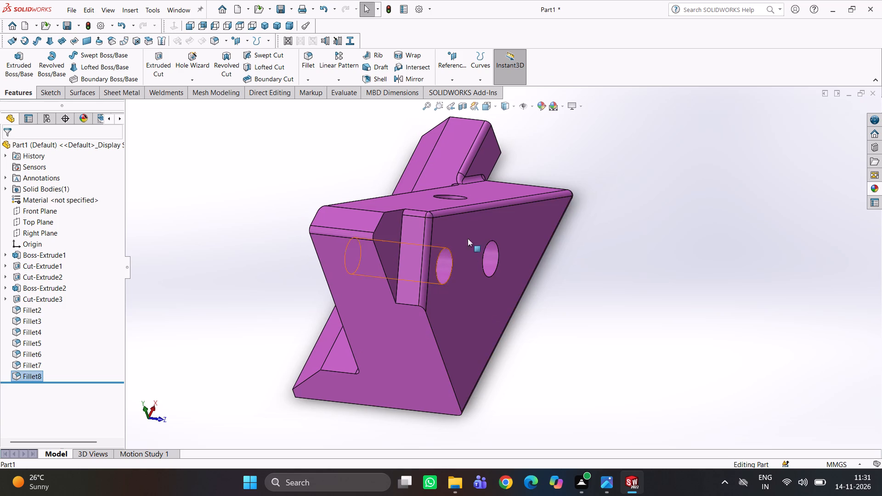
click(312, 58)
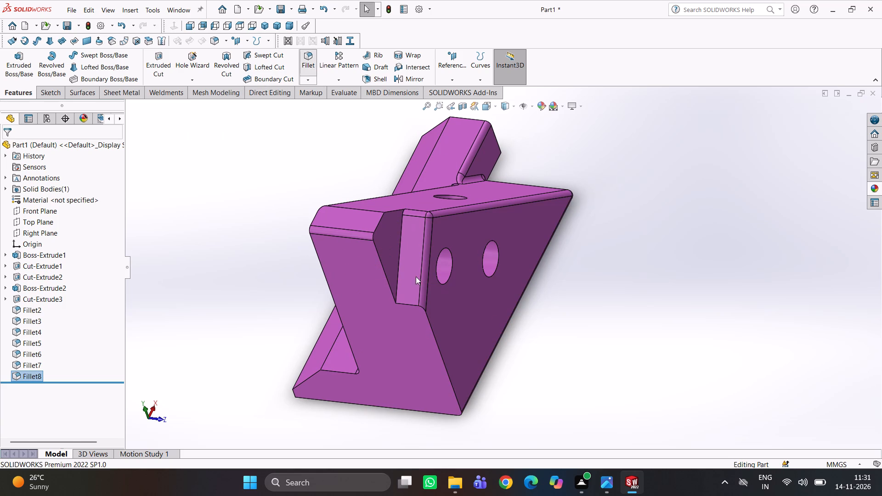
click(399, 330)
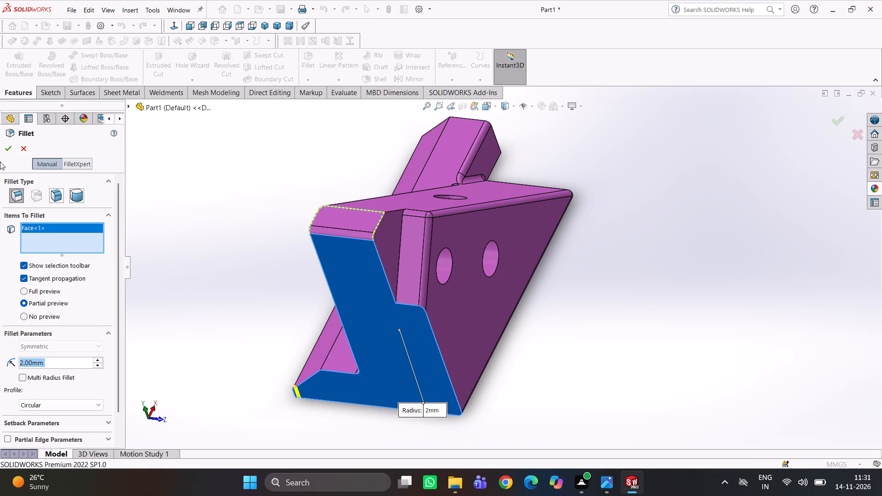
click(2, 148)
Fillet the edges around the bevelled end face of the base's projecting end with a 2 mm radius.
middle_drag(442, 314, 504, 312)
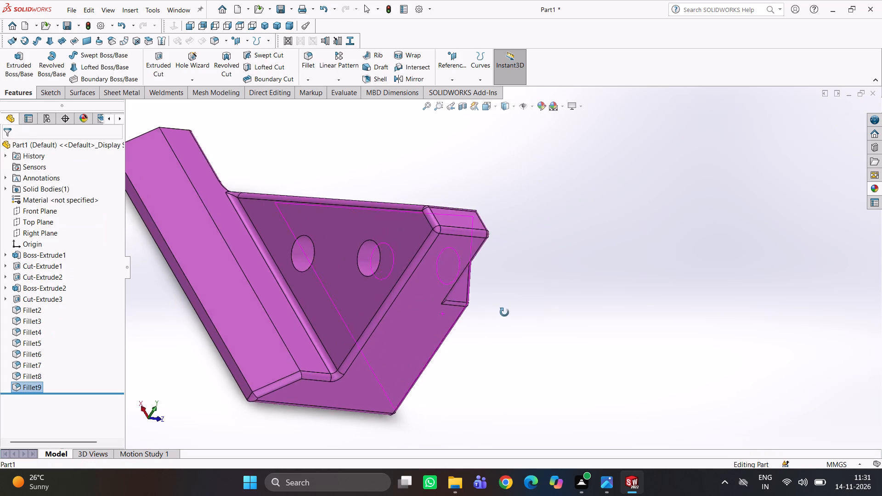
middle_drag(504, 312, 443, 278)
scroll(495, 375, up, 3)
middle_drag(498, 373, 440, 378)
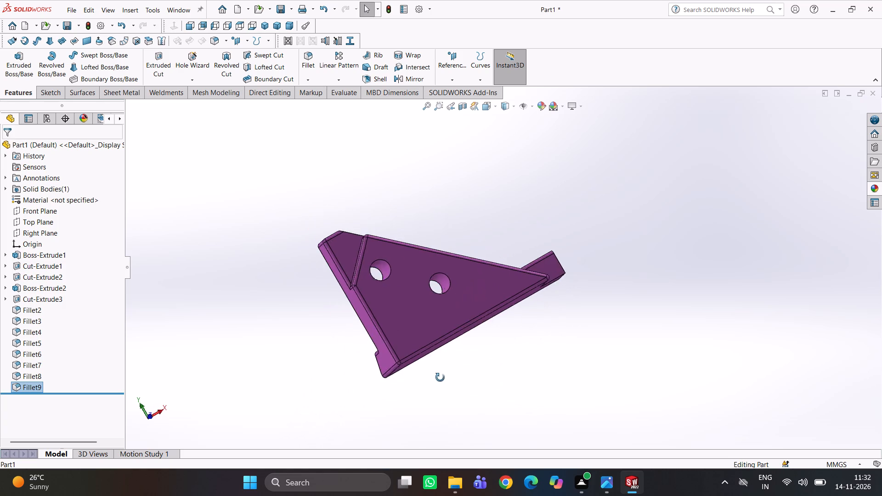
middle_drag(440, 378, 432, 371)
scroll(440, 299, down, 4)
middle_drag(493, 310, 477, 372)
scroll(643, 263, up, 3)
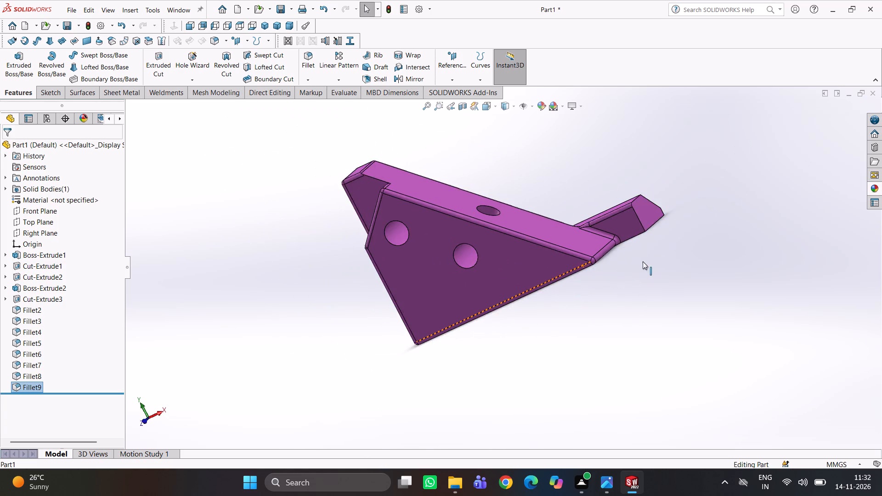
middle_drag(639, 264, 577, 366)
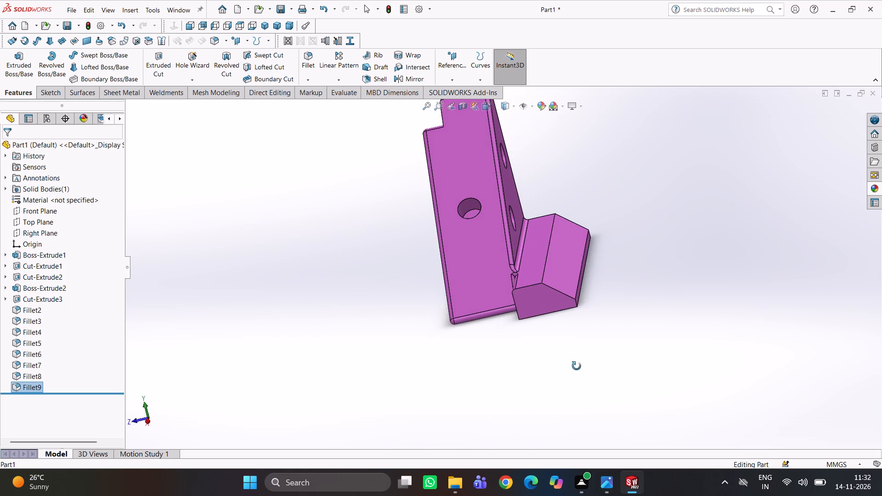
middle_drag(577, 366, 577, 366)
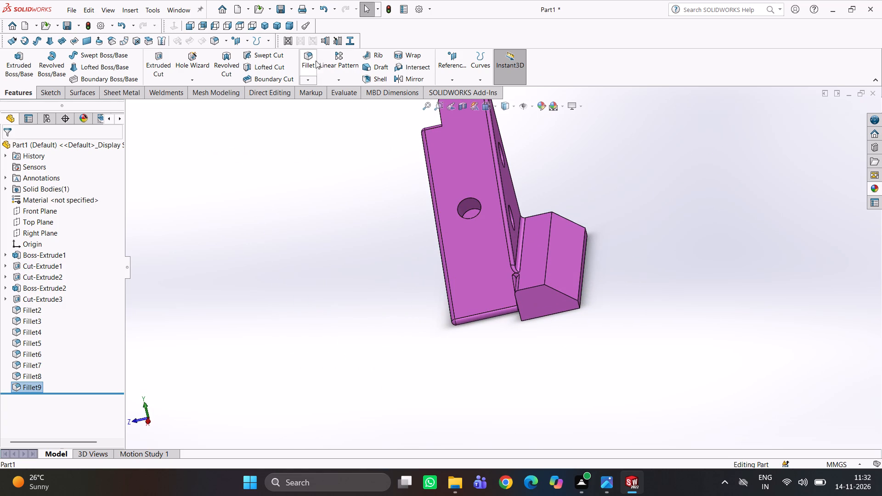
click(313, 60)
middle_drag(589, 323, 582, 226)
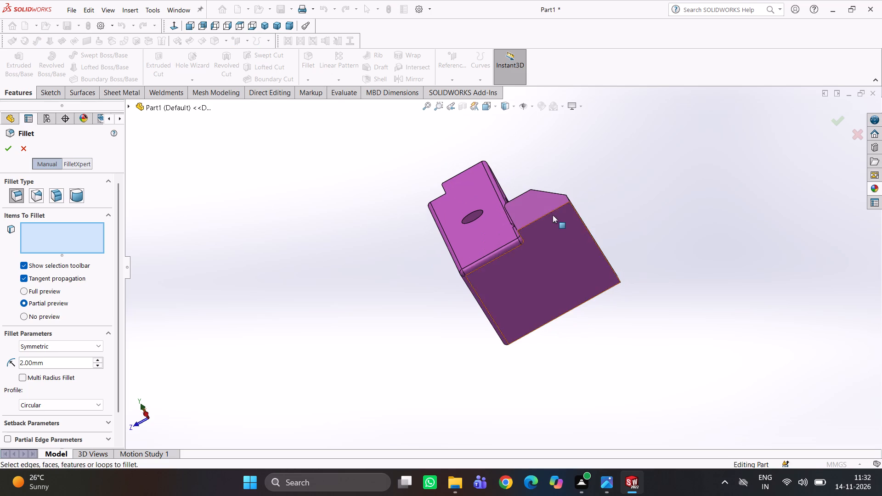
click(545, 207)
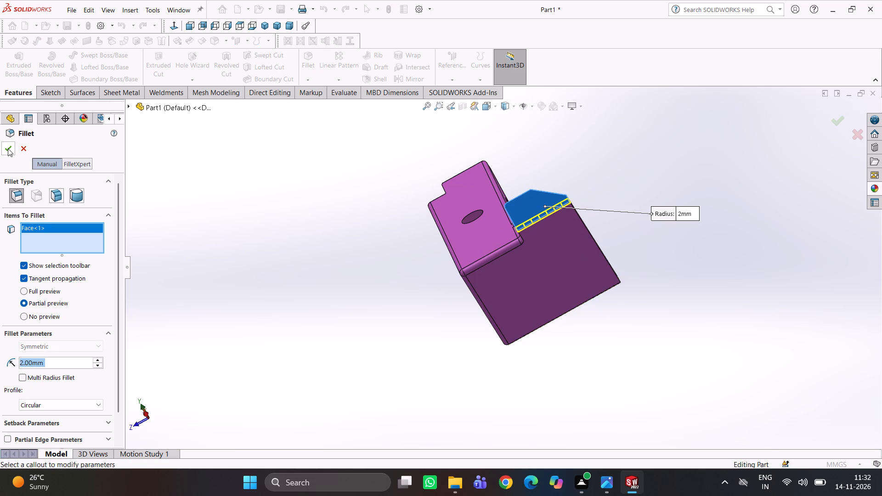
click(8, 148)
Fillet the short edge between the step's recessed face and the gusset's sloped face with a 2 mm radius.
middle_drag(520, 244, 562, 357)
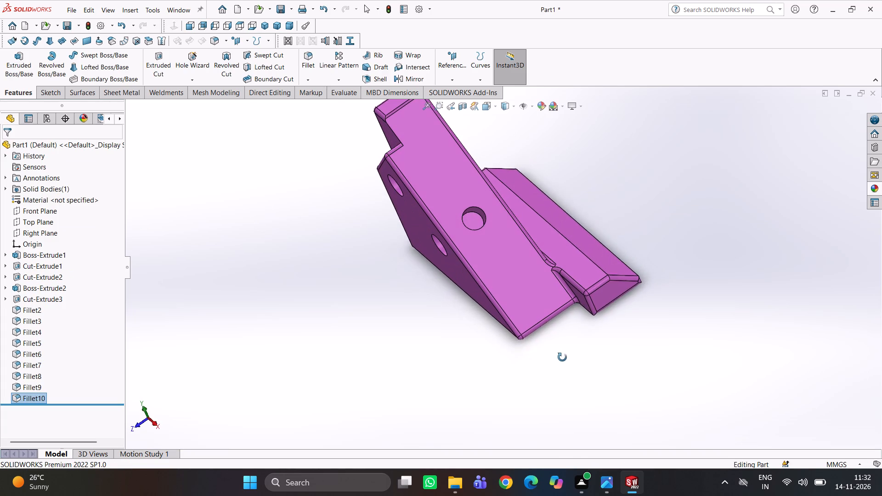
middle_drag(562, 357, 562, 361)
scroll(623, 260, up, 1)
middle_drag(618, 265, 543, 356)
scroll(646, 199, up, 3)
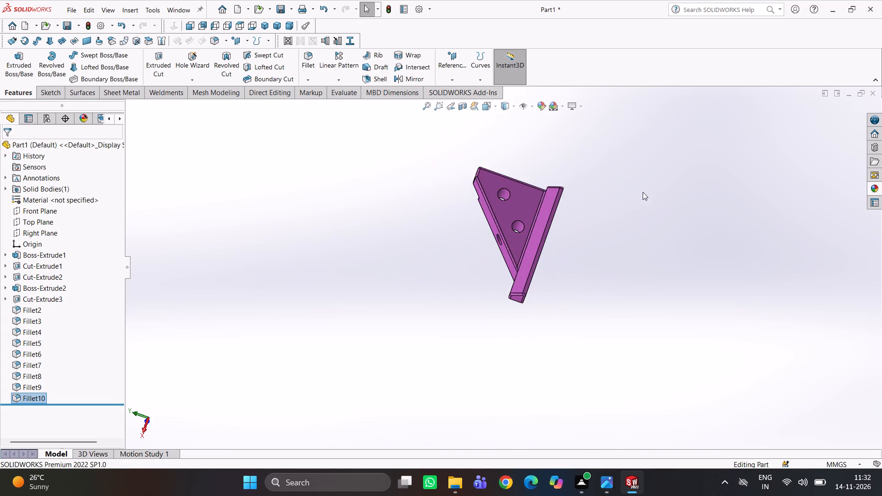
middle_drag(604, 214, 650, 202)
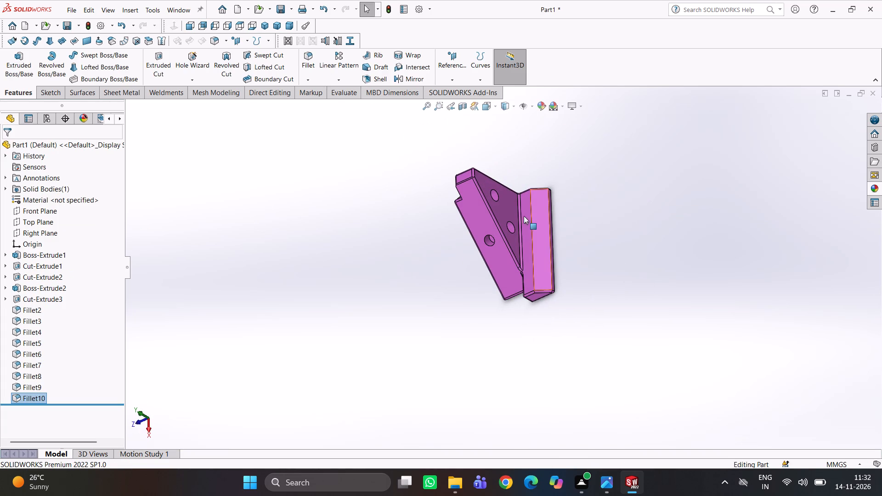
scroll(553, 238, up, 3)
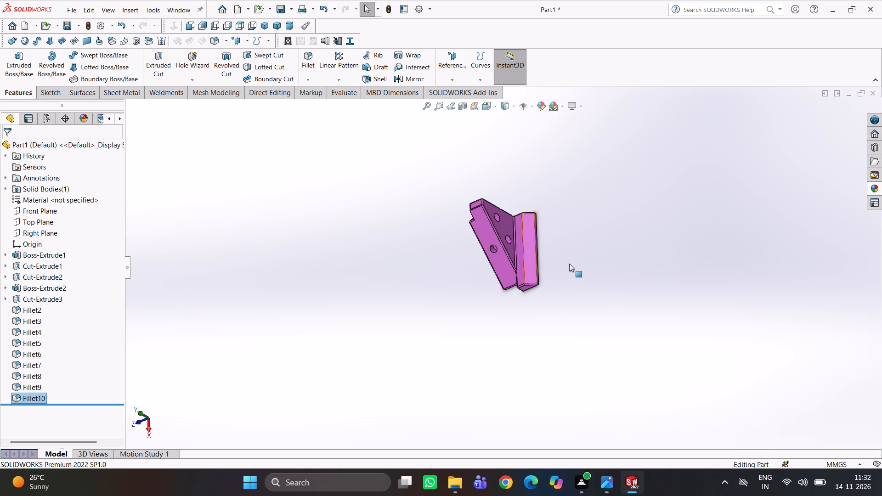
scroll(493, 264, down, 4)
middle_drag(560, 231, 620, 203)
scroll(465, 191, down, 3)
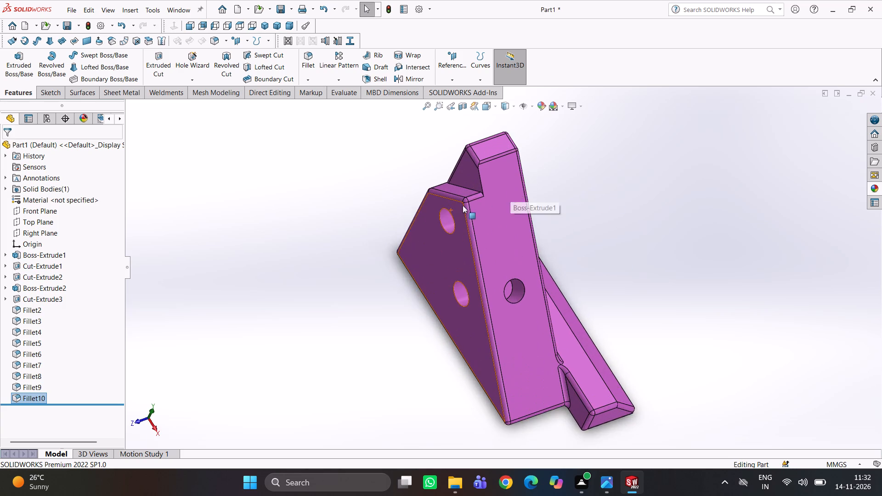
middle_drag(444, 206, 477, 224)
scroll(537, 171, down, 5)
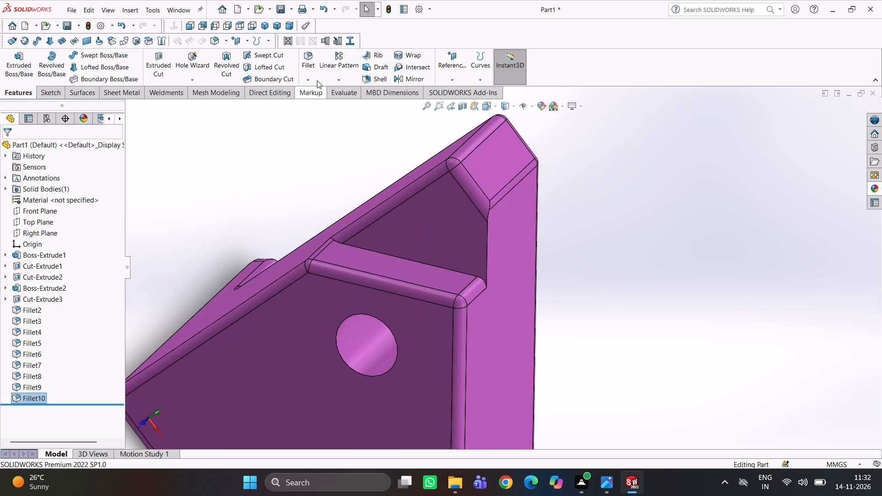
click(305, 58)
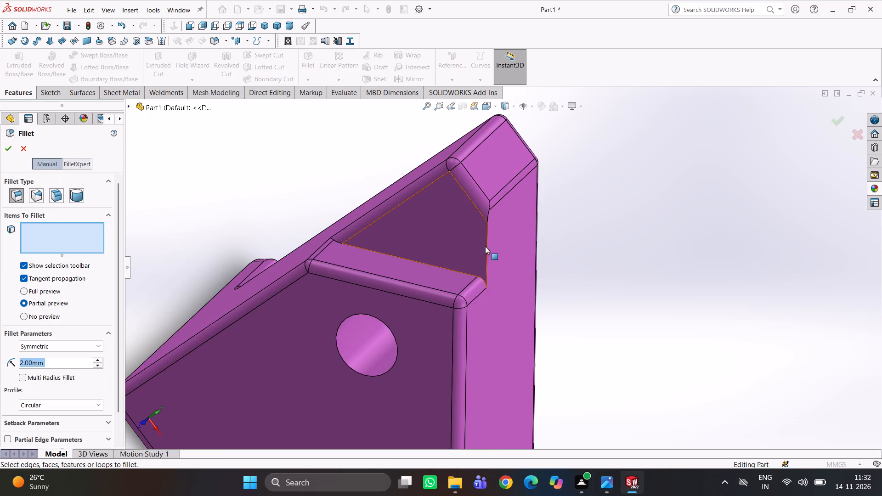
click(486, 241)
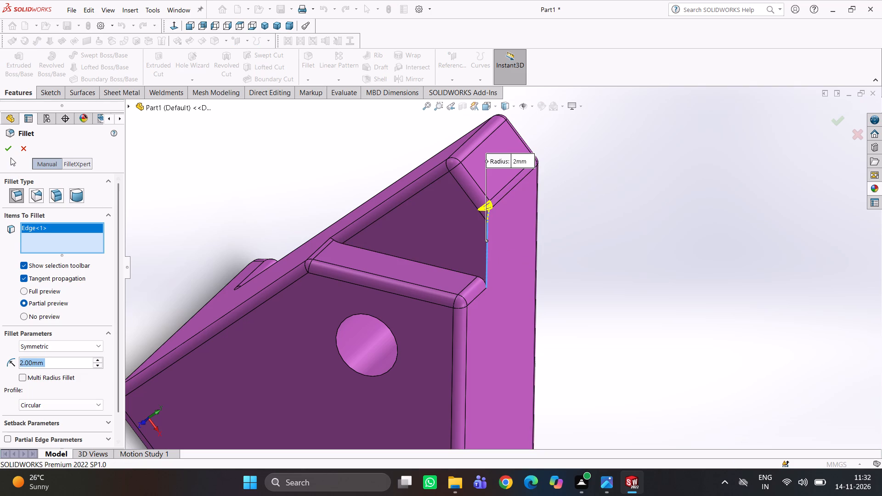
click(10, 152)
Examine the rounded part and the fillet junction where the gusset's sloped face meets the projecting end of the base.
scroll(410, 192, up, 3)
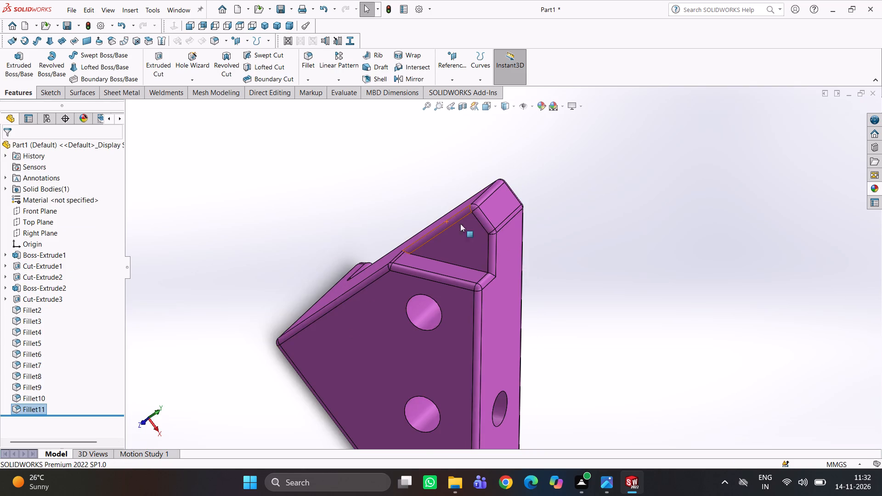
middle_drag(514, 248, 486, 272)
scroll(484, 257, up, 3)
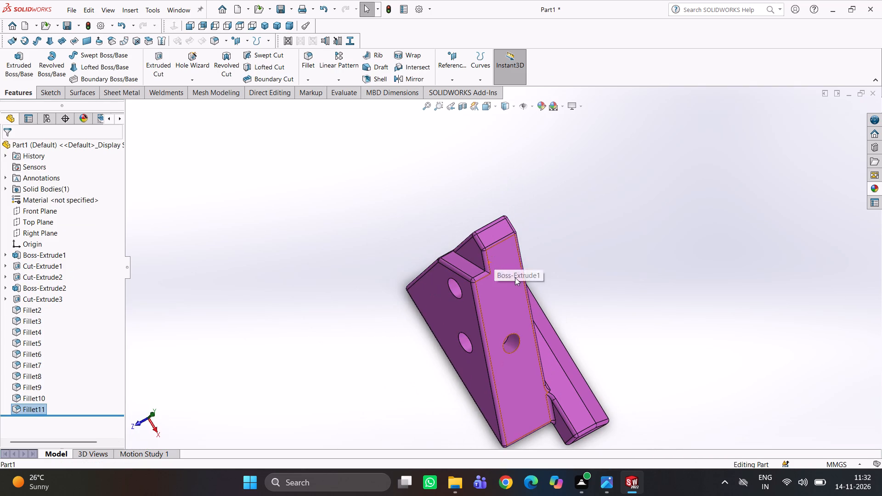
middle_drag(497, 269, 470, 159)
scroll(535, 310, up, 3)
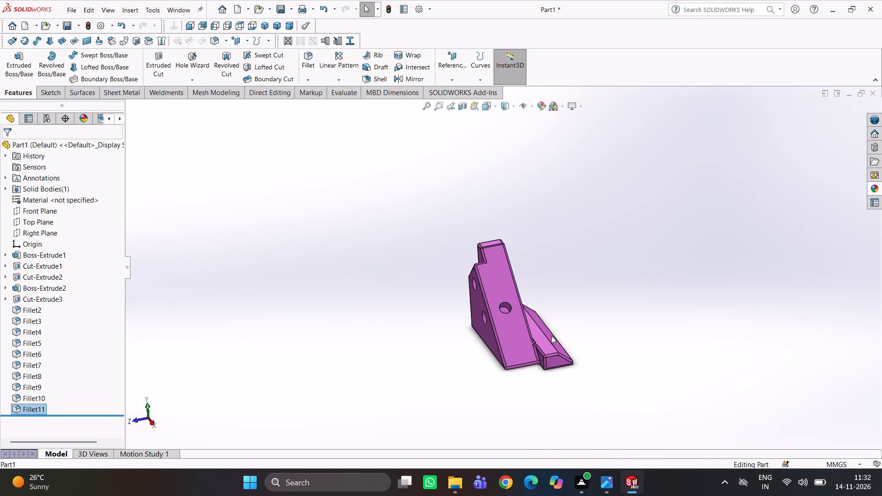
middle_drag(561, 345, 538, 356)
scroll(531, 351, down, 11)
scroll(465, 261, down, 5)
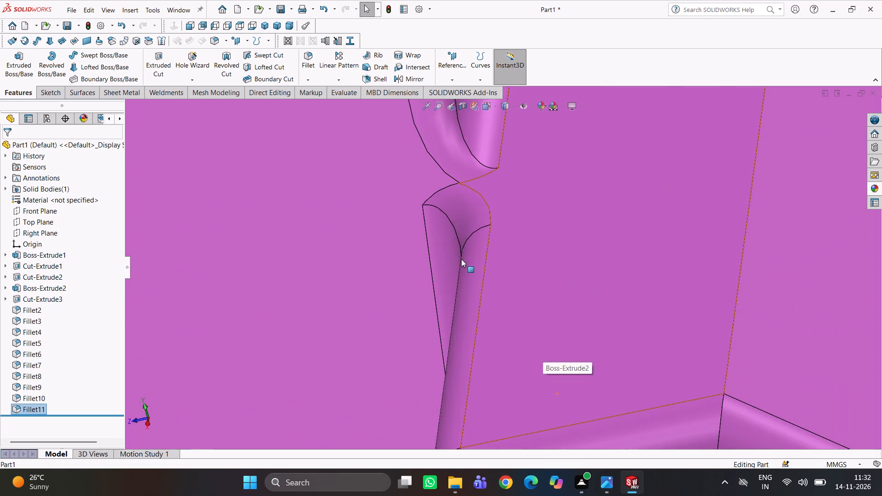
middle_drag(464, 251, 501, 182)
scroll(459, 235, up, 3)
middle_drag(450, 253, 450, 302)
scroll(450, 306, down, 1)
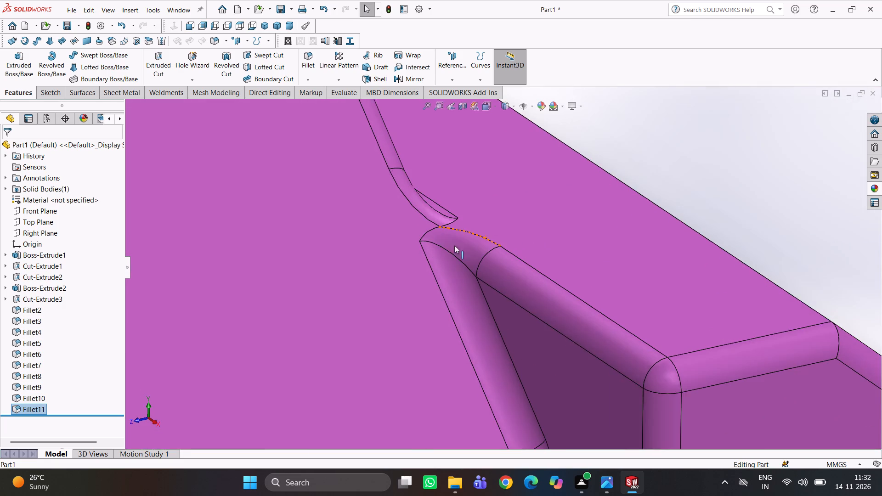
scroll(461, 224, up, 1)
scroll(460, 226, down, 3)
middle_drag(466, 233, 435, 280)
scroll(469, 240, up, 3)
scroll(477, 246, down, 2)
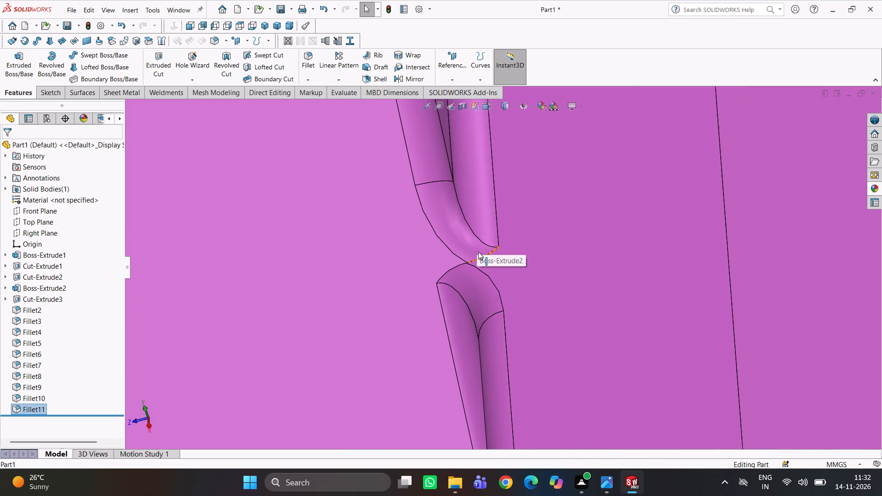
Examine the filleted edges around the gusset's sloped face and the base's projecting bevelled end from several angles.
middle_drag(478, 252, 460, 275)
scroll(499, 235, up, 9)
middle_drag(509, 231, 496, 269)
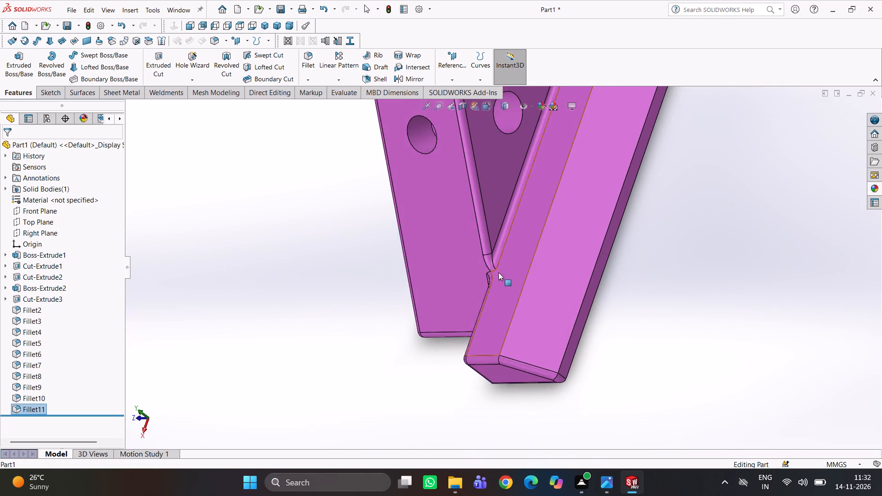
scroll(510, 259, up, 4)
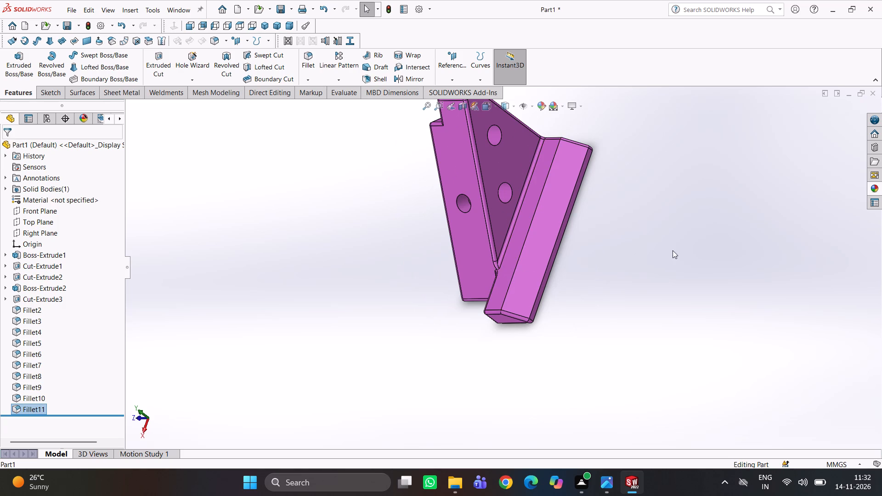
scroll(644, 254, up, 4)
middle_drag(465, 311, 560, 280)
scroll(519, 294, down, 3)
middle_drag(498, 286, 434, 255)
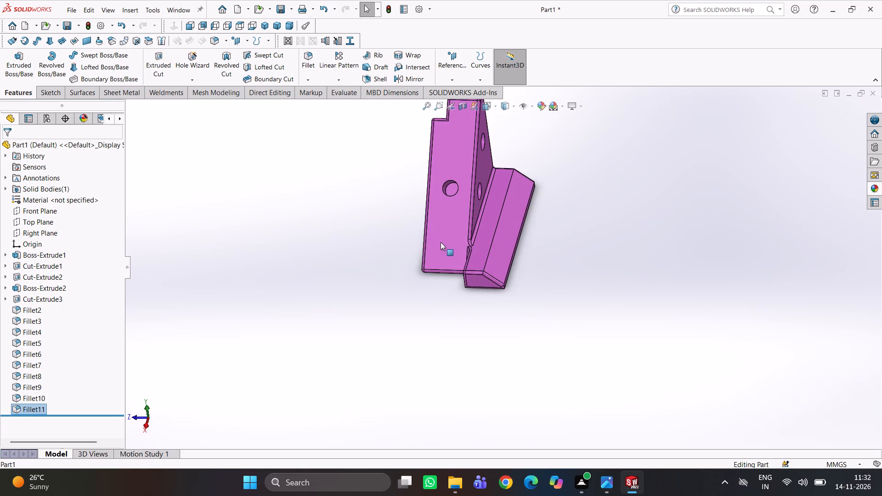
scroll(443, 242, down, 3)
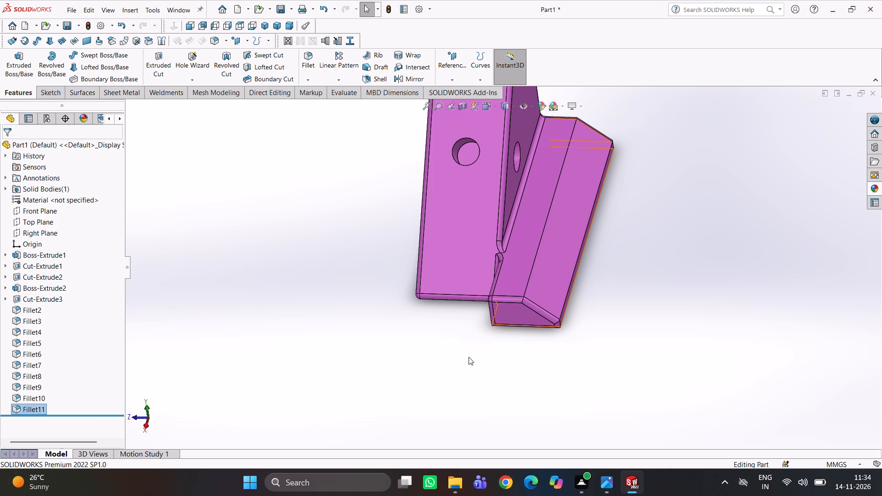
scroll(487, 334, up, 3)
middle_drag(508, 314, 571, 276)
scroll(502, 226, down, 4)
middle_drag(554, 234, 511, 254)
middle_click(511, 253)
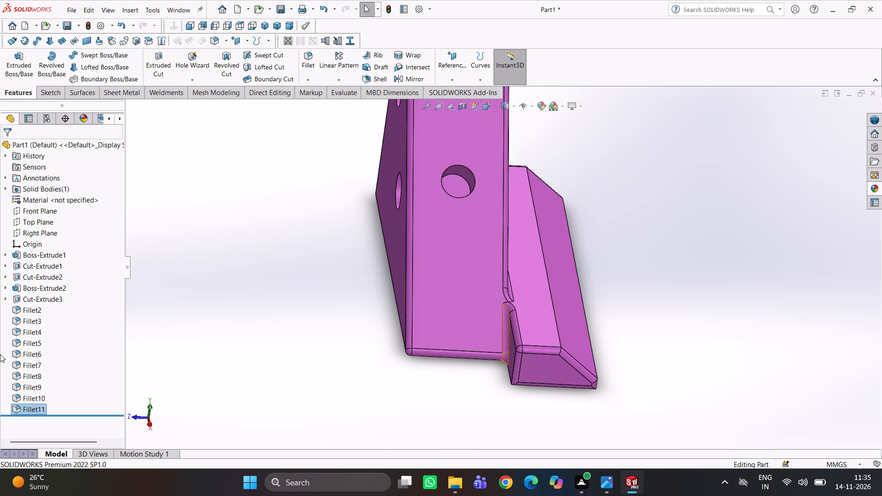
Review the whole filleted part from both sides, including the gusset's holes, stepped top and bevelled base.
scroll(438, 328, up, 2)
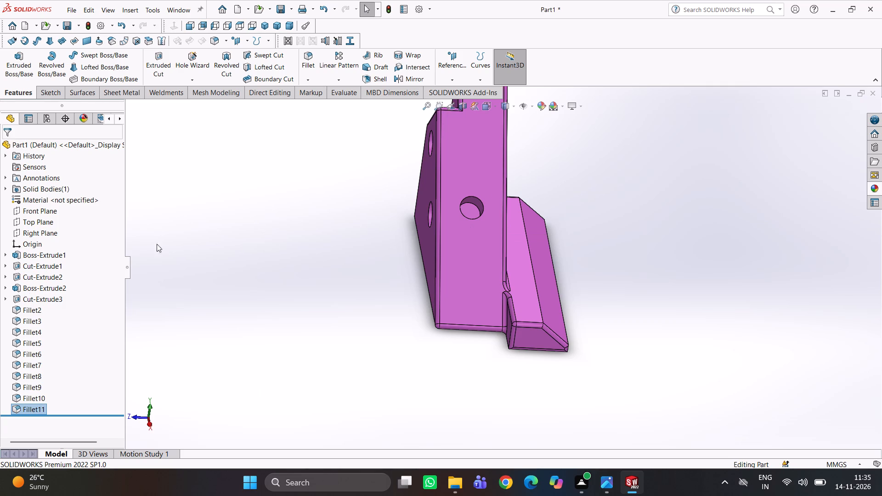
scroll(500, 243, up, 3)
middle_drag(548, 229, 511, 213)
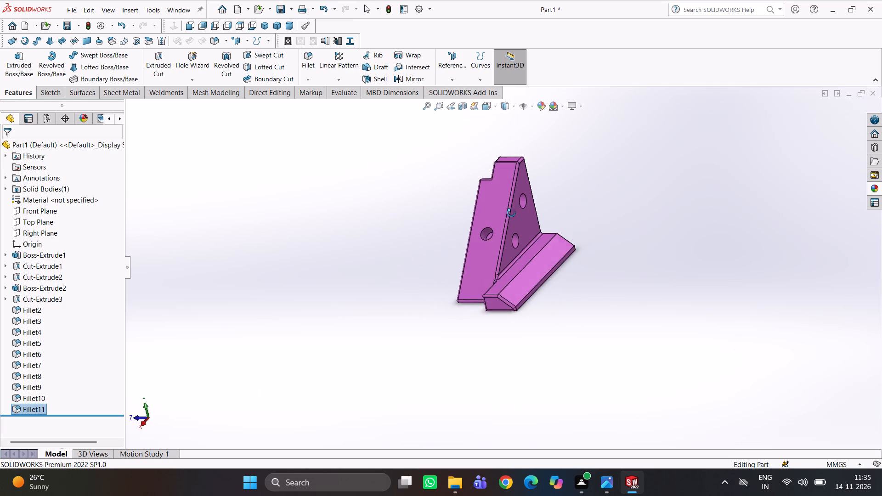
middle_drag(511, 213, 503, 205)
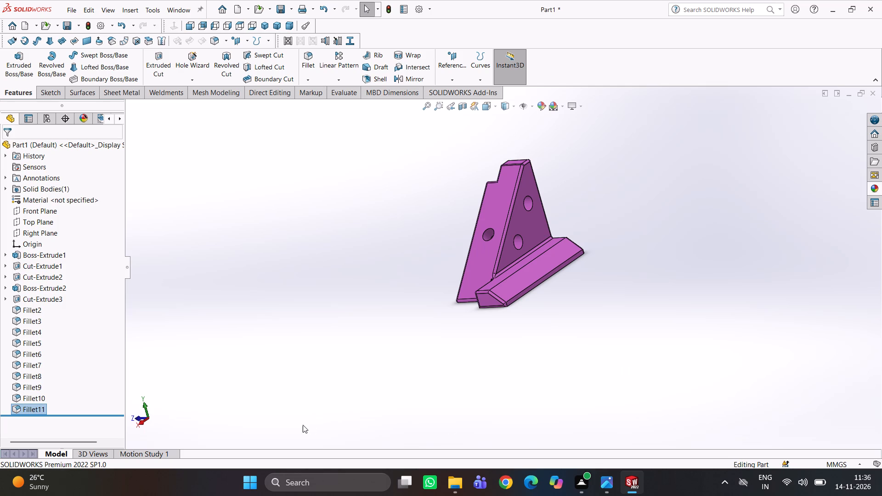
scroll(363, 288, down, 1)
scroll(466, 309, down, 4)
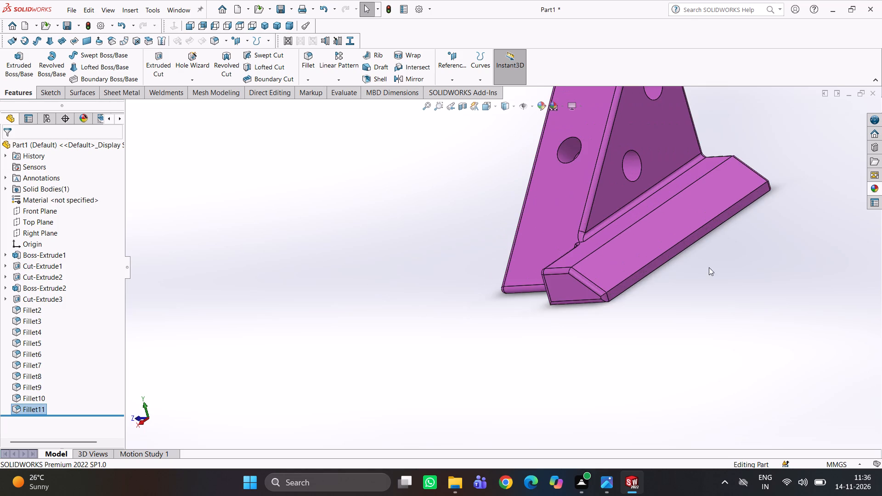
middle_drag(674, 253, 765, 270)
scroll(650, 239, up, 3)
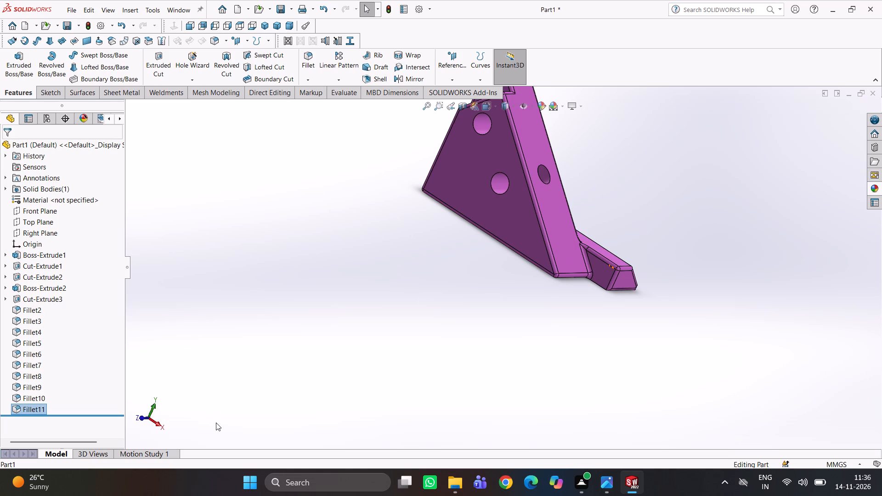
scroll(472, 294, down, 1)
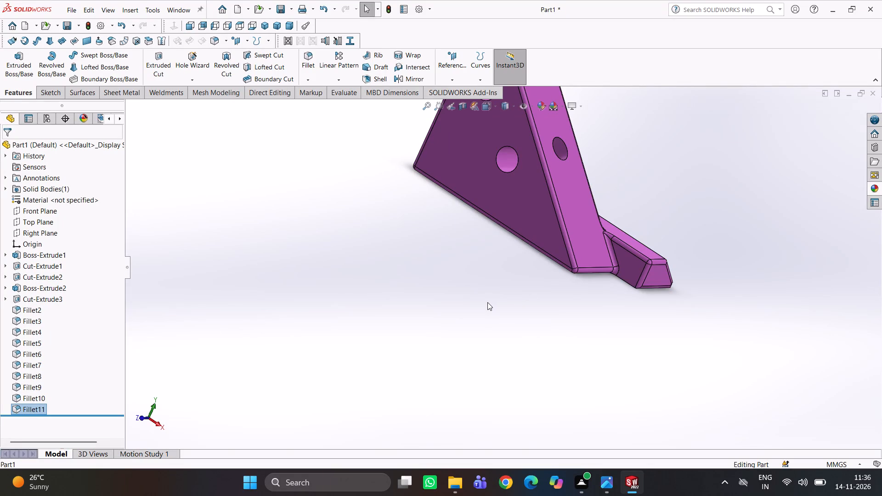
scroll(644, 331, up, 3)
middle_drag(532, 179, 475, 178)
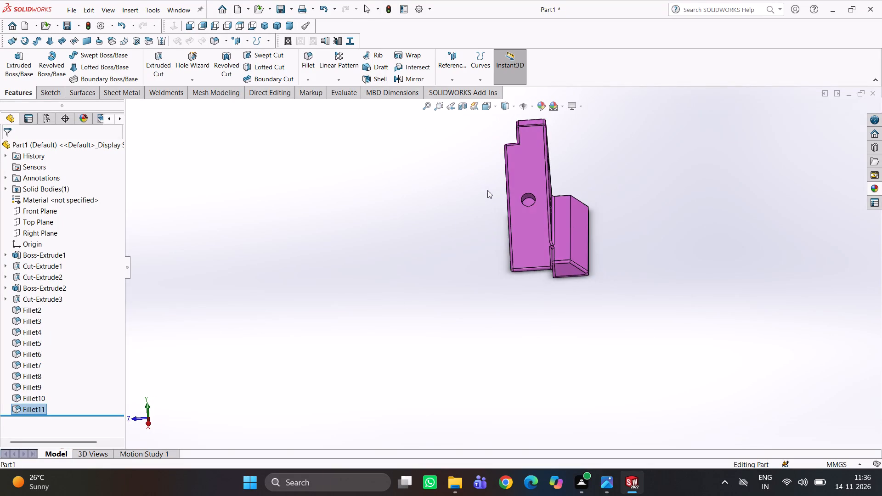
scroll(552, 190, down, 4)
middle_drag(586, 226, 558, 262)
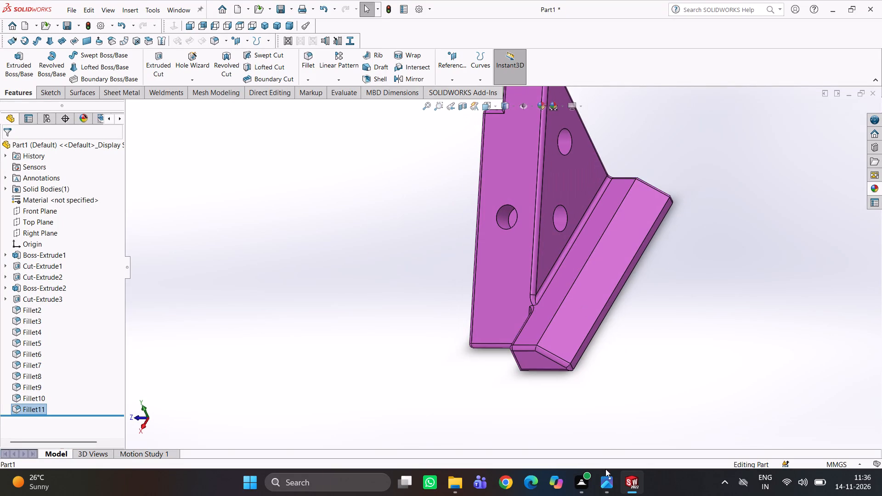
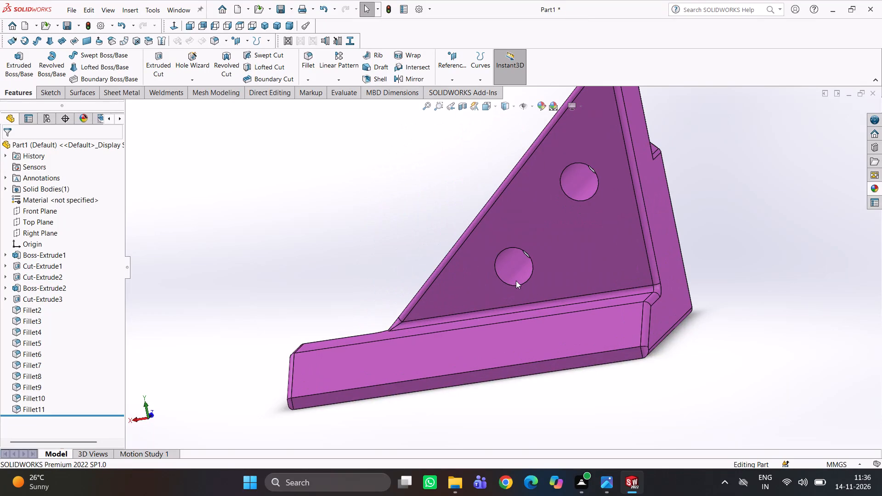
Examine the filleted gusset and bevelled base from the holed side, the sloped face and the projecting end.
scroll(521, 269, down, 1)
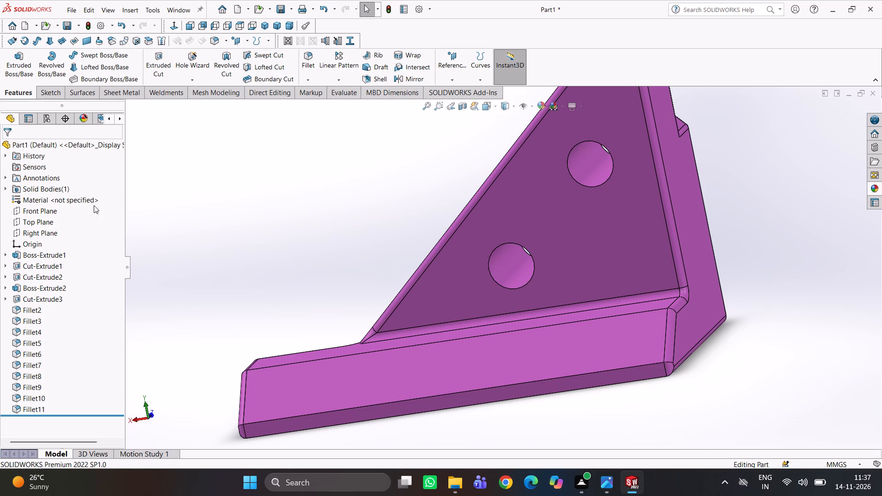
middle_drag(343, 204, 380, 239)
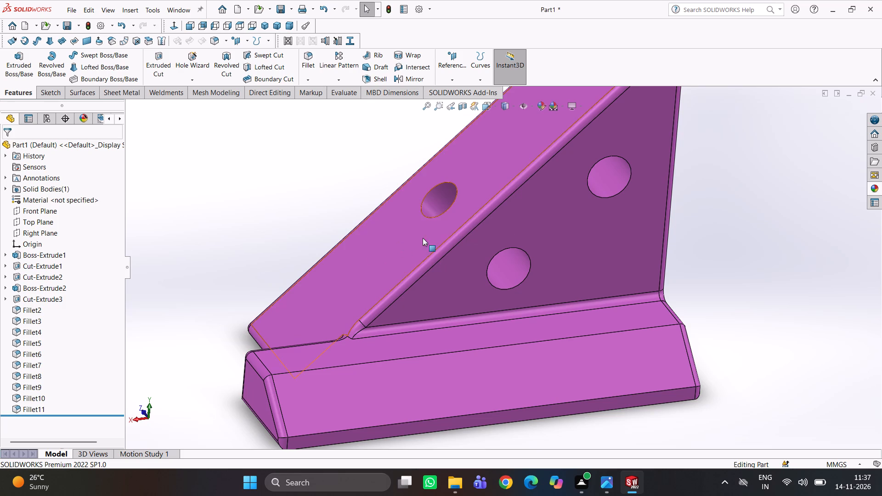
middle_drag(535, 250, 594, 255)
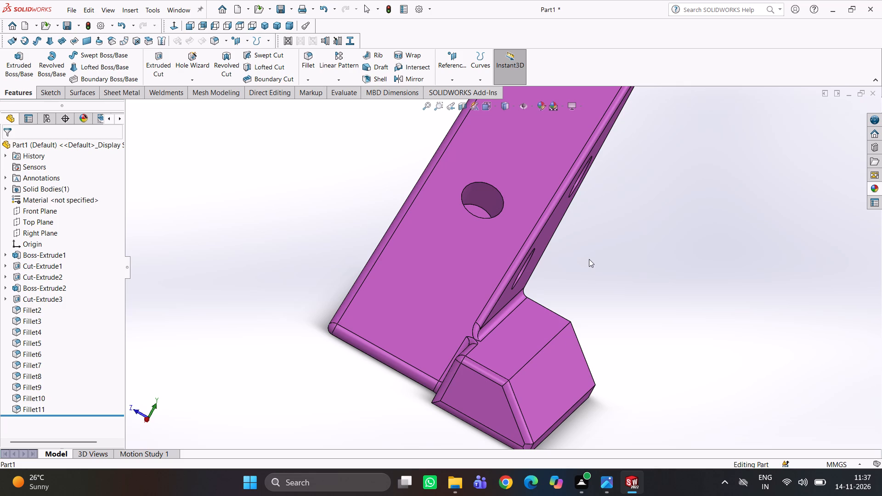
scroll(711, 259, up, 1)
middle_drag(711, 259, 688, 196)
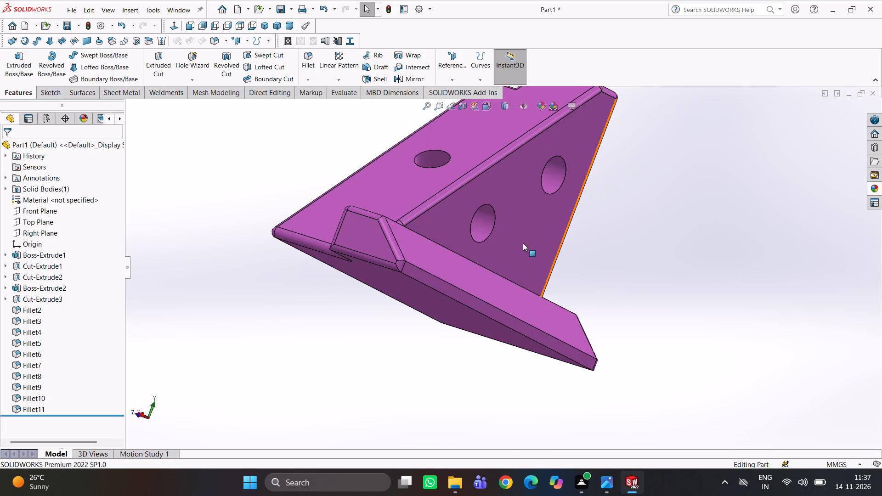
scroll(523, 243, up, 1)
middle_drag(520, 242, 524, 271)
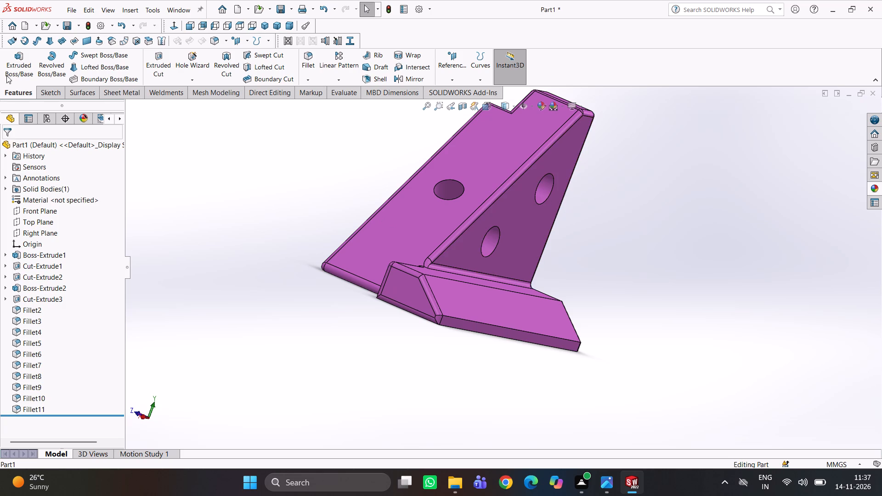
middle_drag(454, 265, 466, 298)
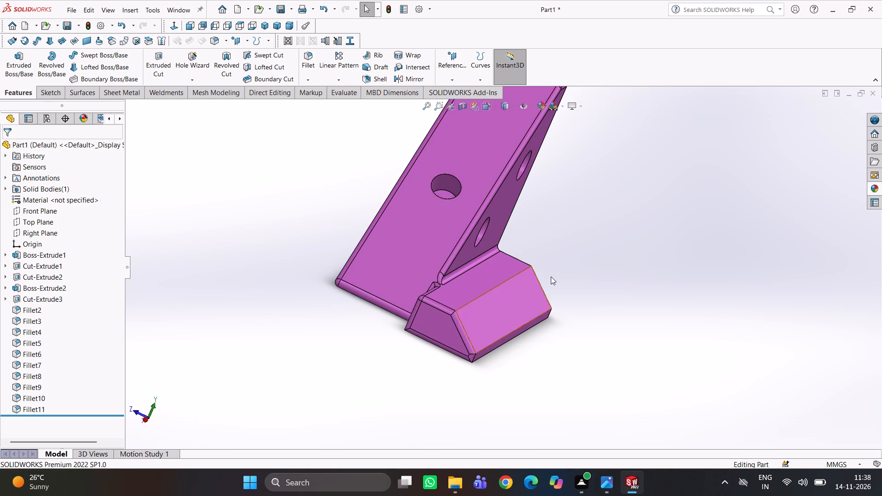
scroll(551, 276, up, 2)
middle_drag(582, 266, 526, 304)
scroll(510, 279, up, 2)
middle_drag(529, 272, 591, 262)
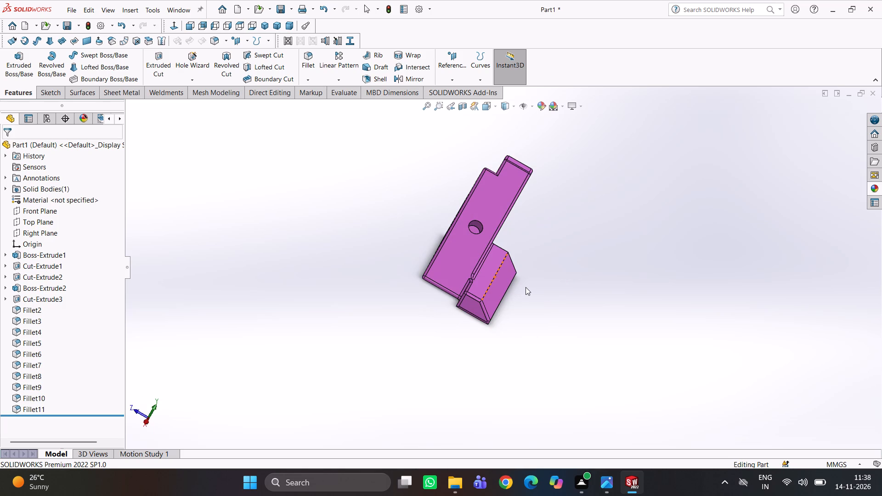
Inspect closely the fillet junction where the gusset's sloped face meets the projecting end of the base.
scroll(502, 256, down, 3)
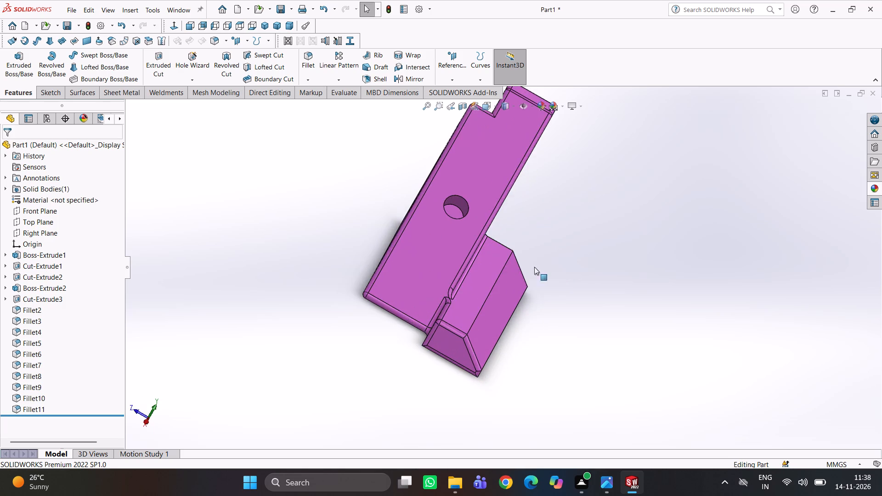
middle_drag(533, 269, 466, 310)
scroll(449, 285, down, 4)
middle_drag(559, 281, 585, 233)
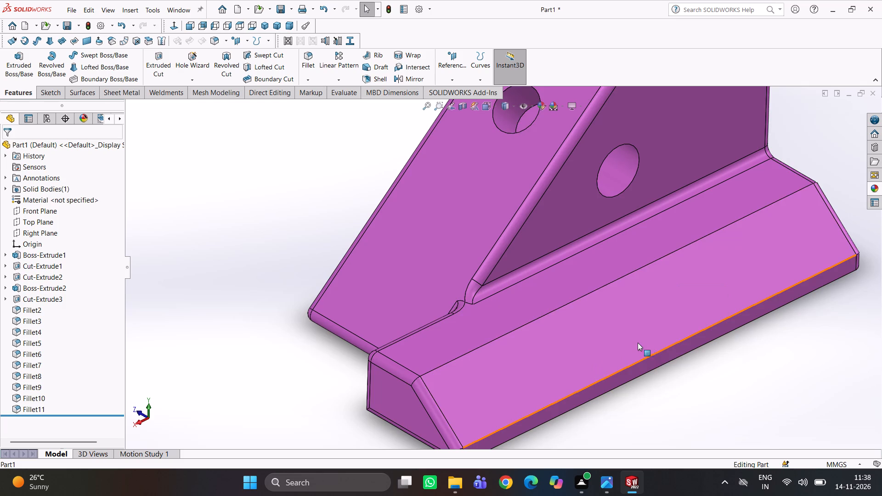
scroll(637, 343, down, 1)
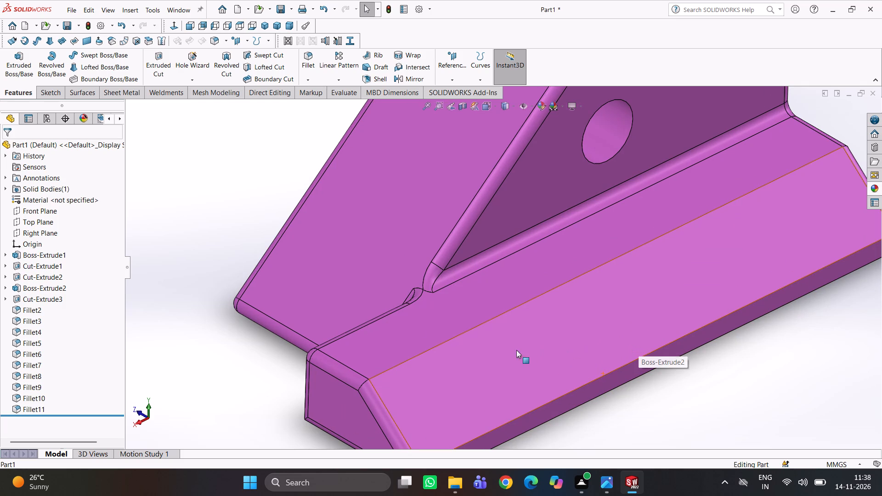
scroll(605, 348, up, 4)
middle_drag(468, 287, 514, 274)
scroll(424, 278, down, 3)
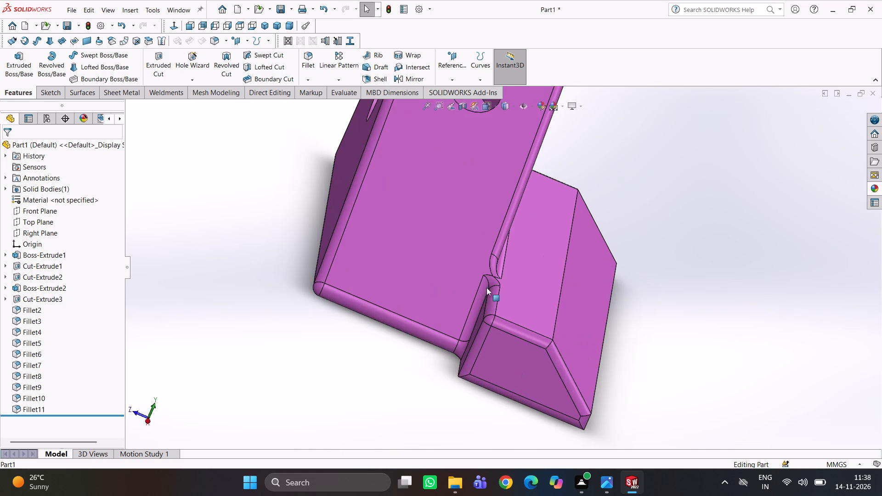
middle_drag(493, 294, 515, 316)
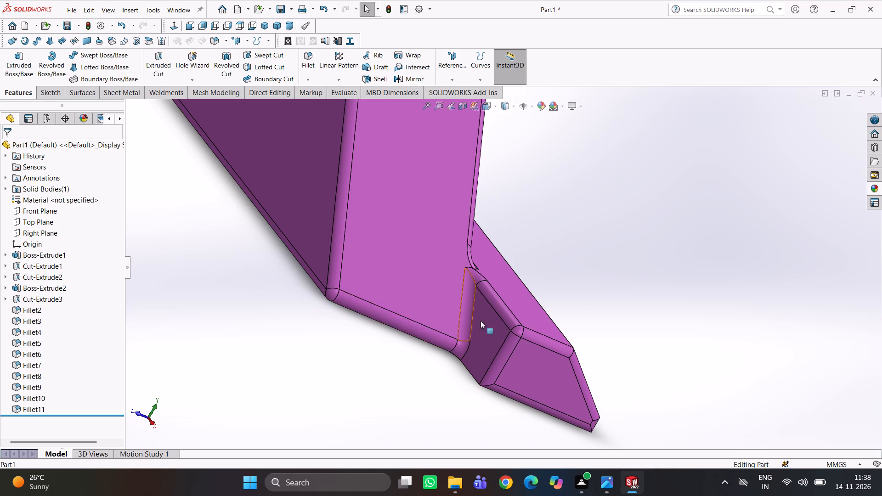
scroll(447, 326, up, 2)
scroll(511, 327, up, 3)
Examine the underside, the opposite triangular side and the hole in the sloped face, including the stepped top.
middle_drag(609, 287, 628, 175)
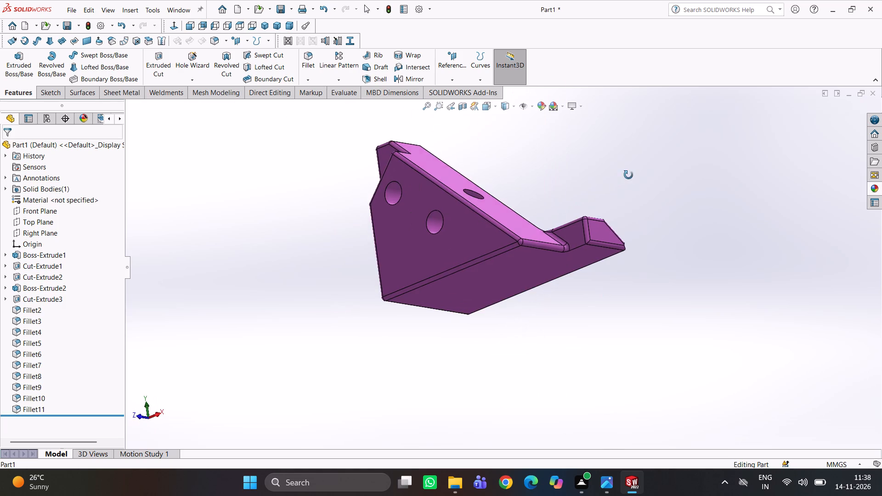
middle_drag(628, 175, 631, 175)
scroll(501, 187, down, 2)
middle_drag(501, 202, 495, 264)
scroll(406, 203, down, 2)
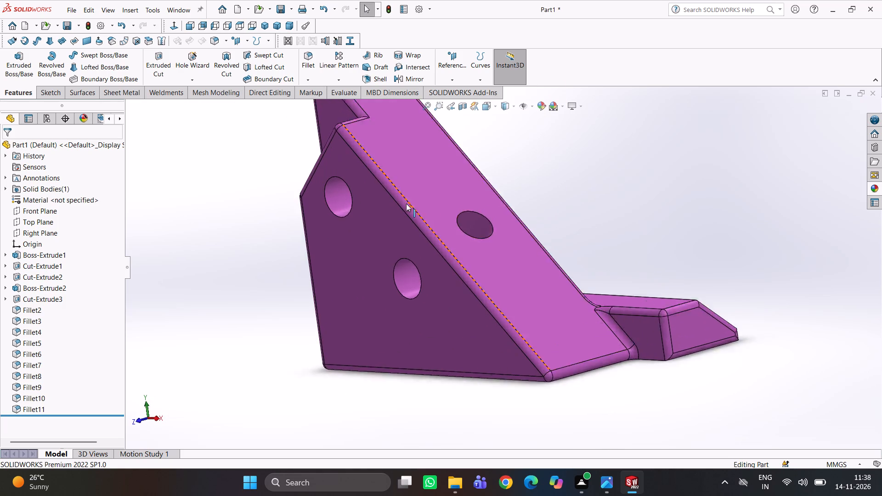
scroll(406, 203, down, 2)
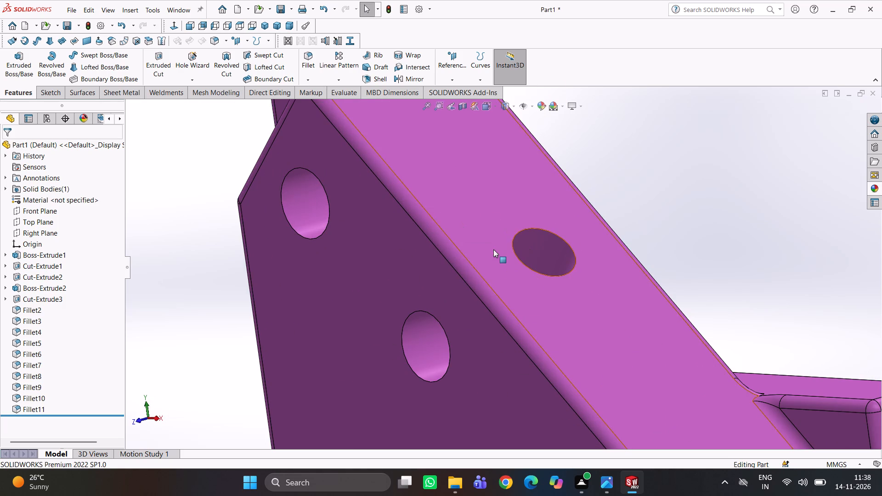
scroll(508, 245, up, 7)
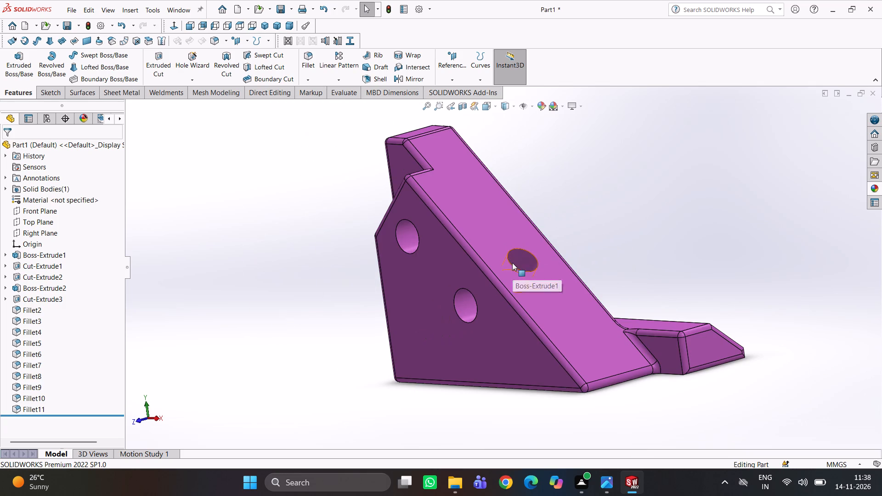
middle_drag(469, 298, 446, 316)
scroll(465, 303, down, 2)
scroll(477, 304, up, 4)
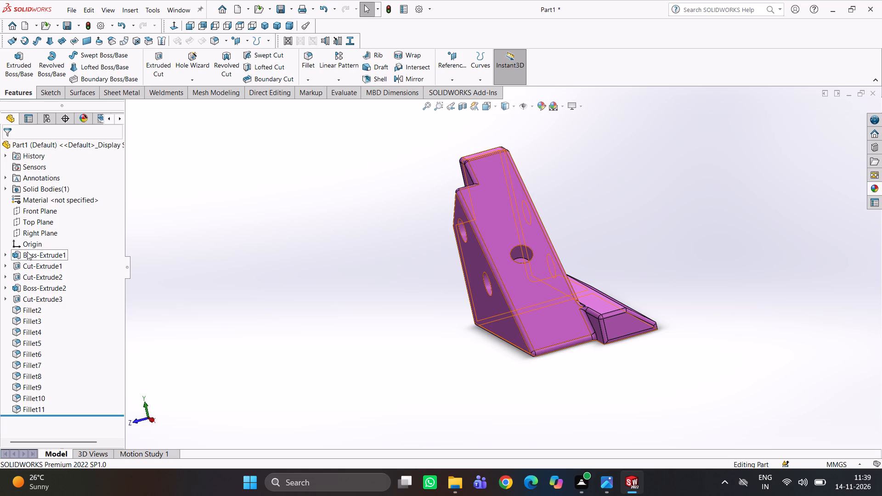
scroll(568, 291, up, 1)
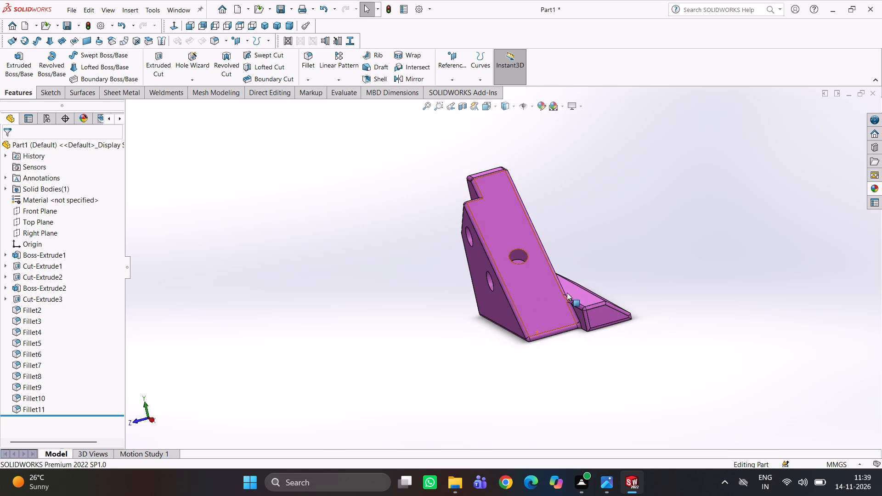
Delete Fillet11 on the step's short edge and Fillet10 around the base's projecting end face.
click(30, 407)
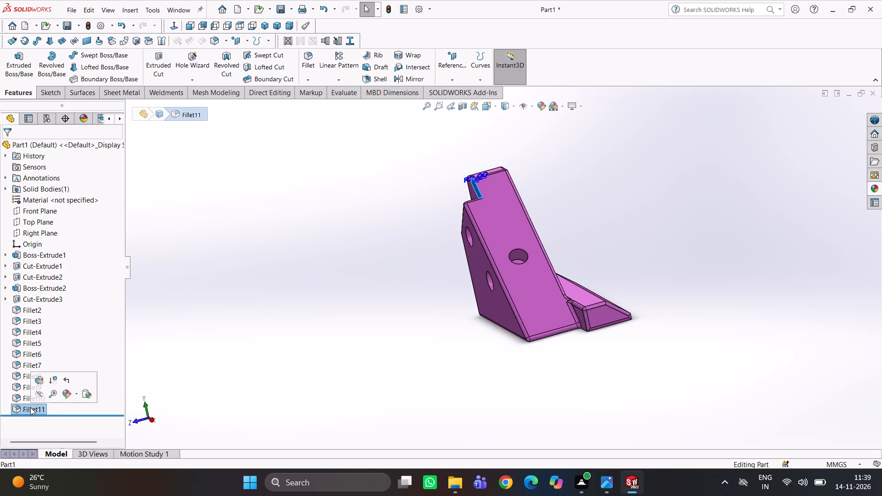
right_click(35, 411)
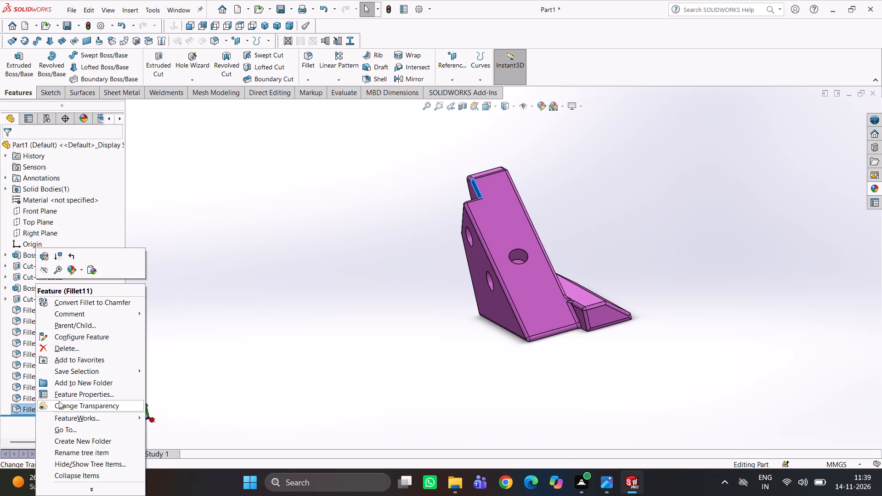
click(50, 348)
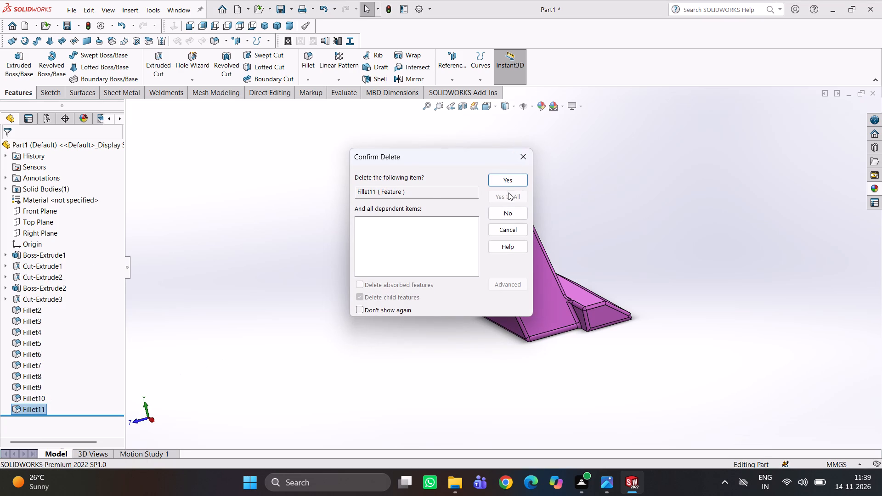
click(502, 175)
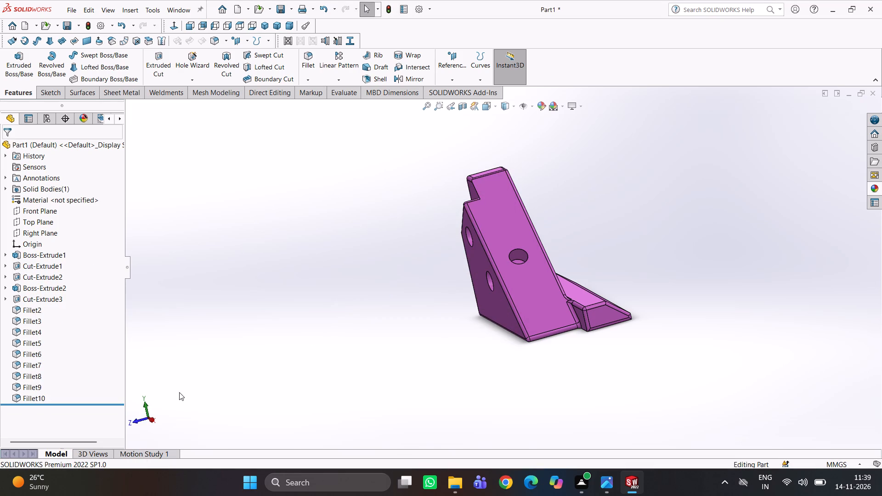
right_click(34, 397)
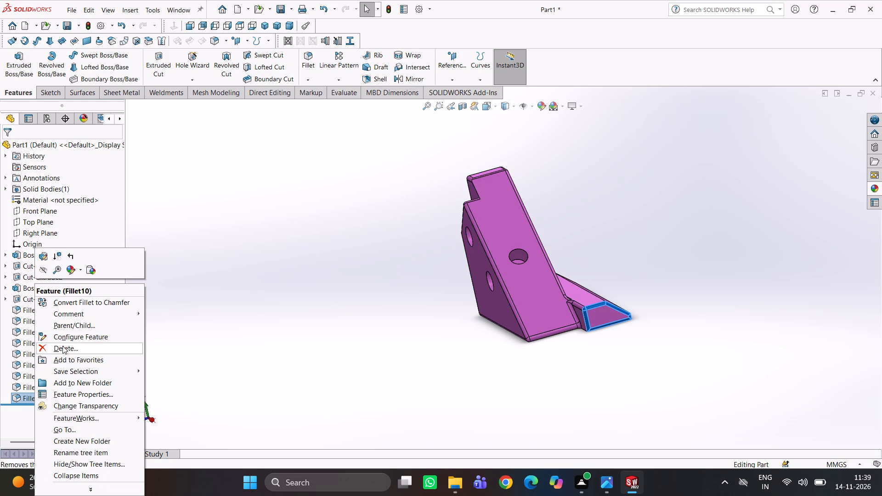
click(62, 346)
click(506, 176)
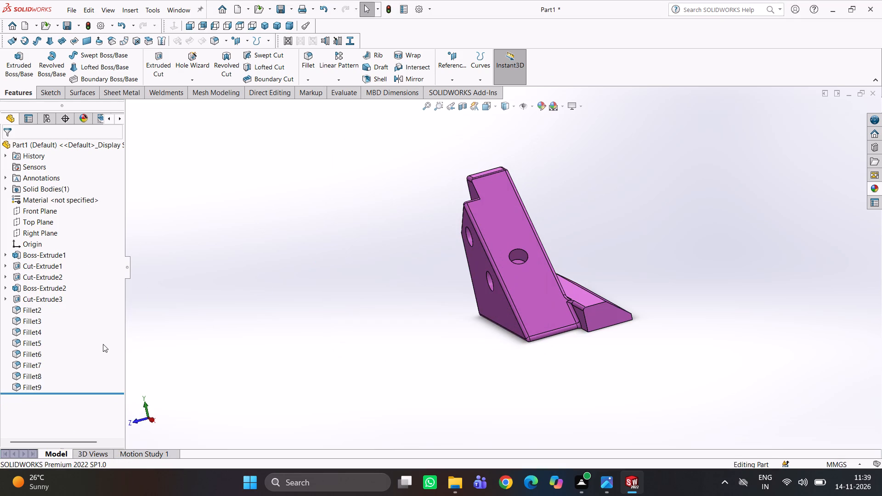
Delete Fillet9 around the stepped top and gusset outline, and Fillet8 around the gusset's outer triangular face.
right_click(24, 383)
click(50, 350)
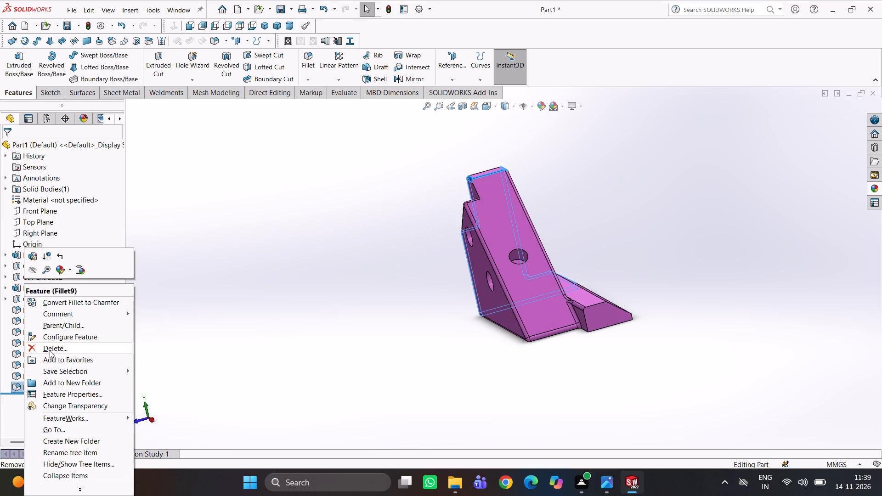
click(507, 179)
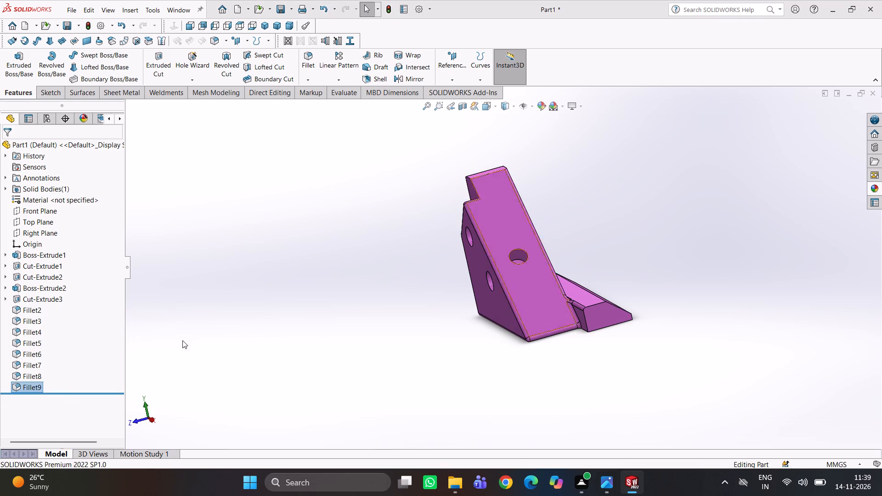
right_click(31, 376)
click(64, 347)
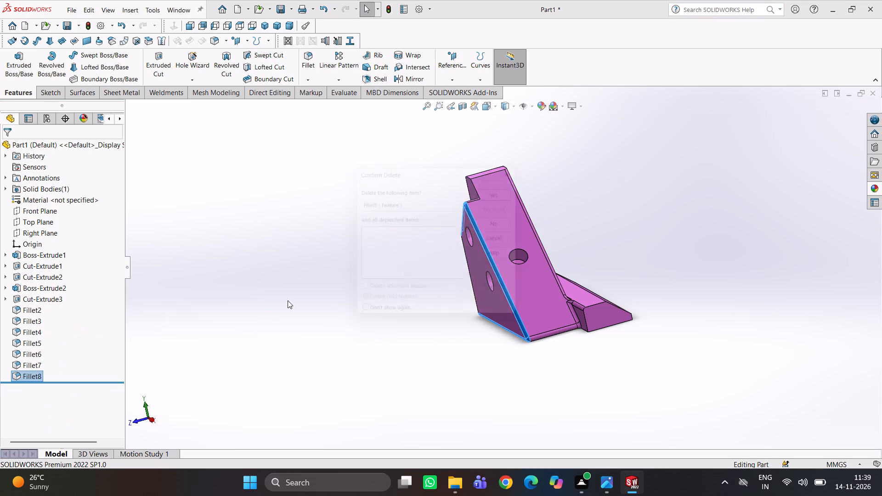
click(496, 180)
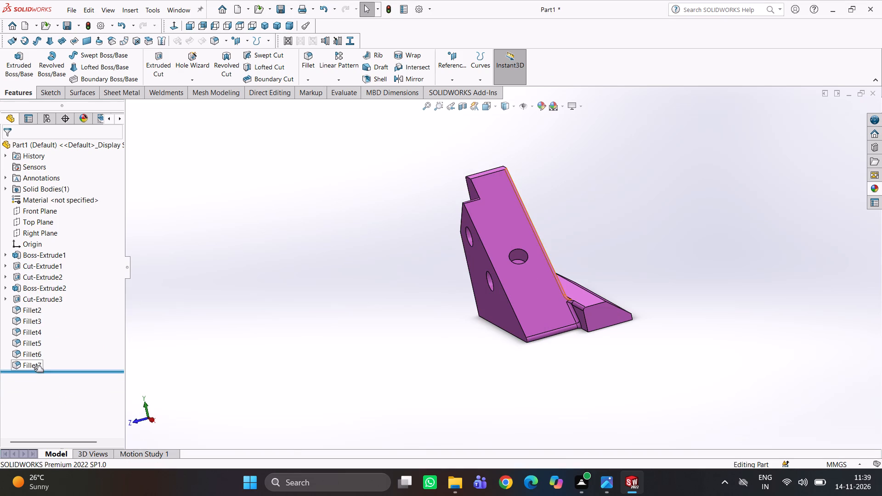
Delete Fillet7 along the sloped face's long edge and Fillet6 along the junction of the gusset and base.
right_click(34, 369)
click(13, 401)
right_click(31, 369)
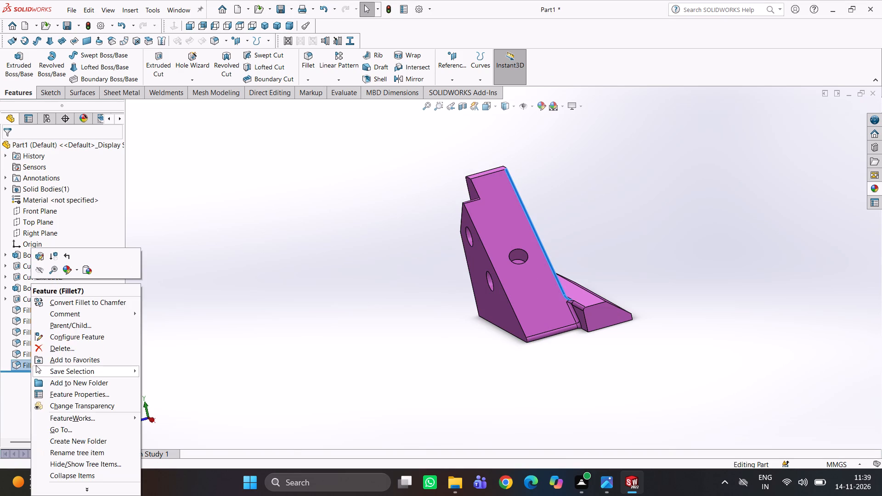
click(49, 351)
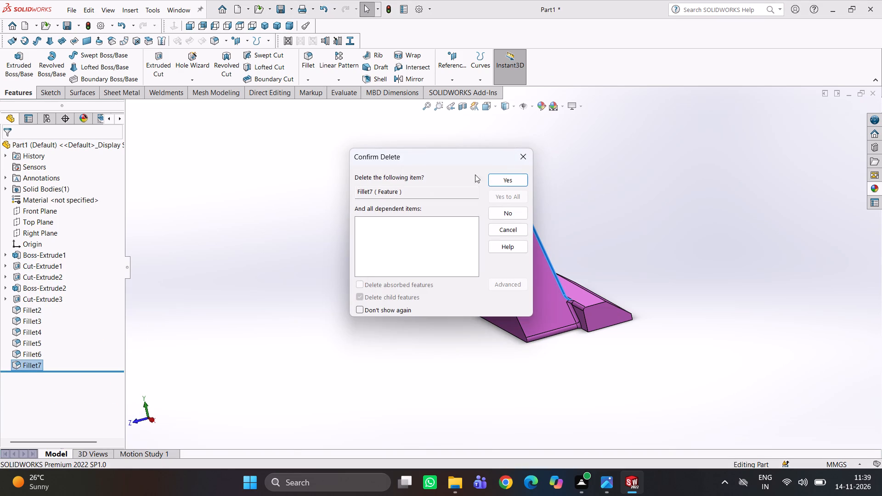
click(503, 178)
right_click(31, 354)
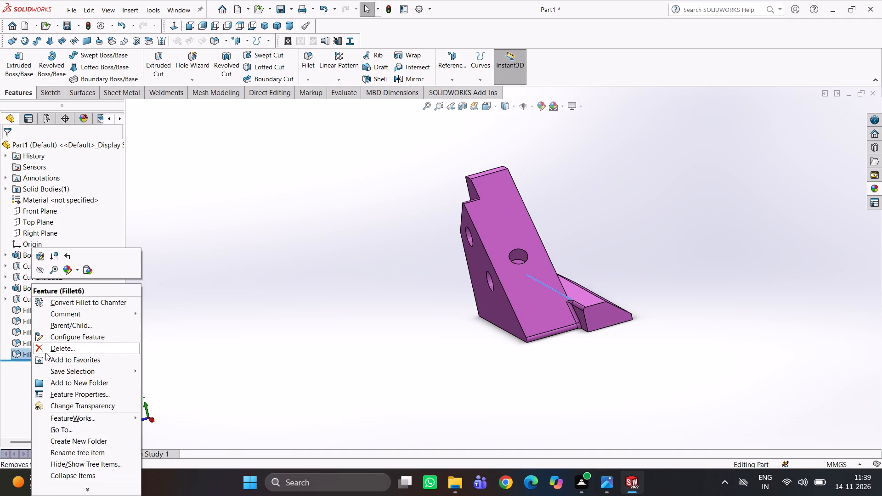
click(70, 346)
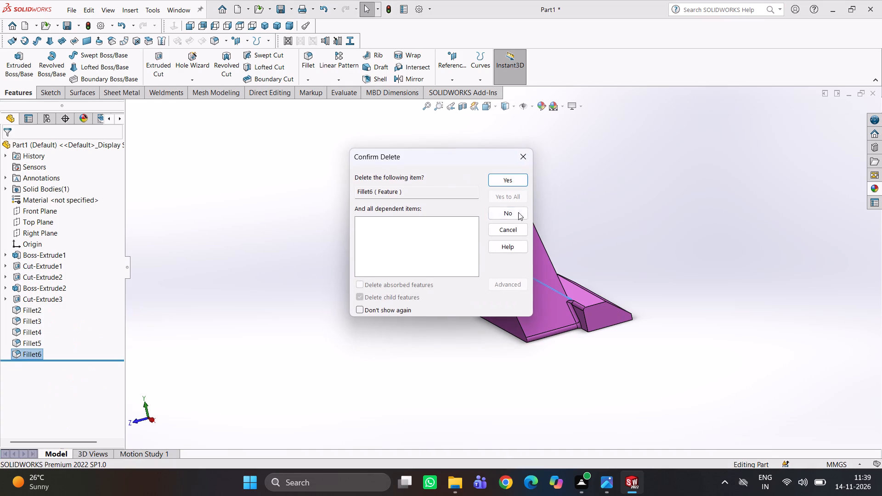
click(509, 179)
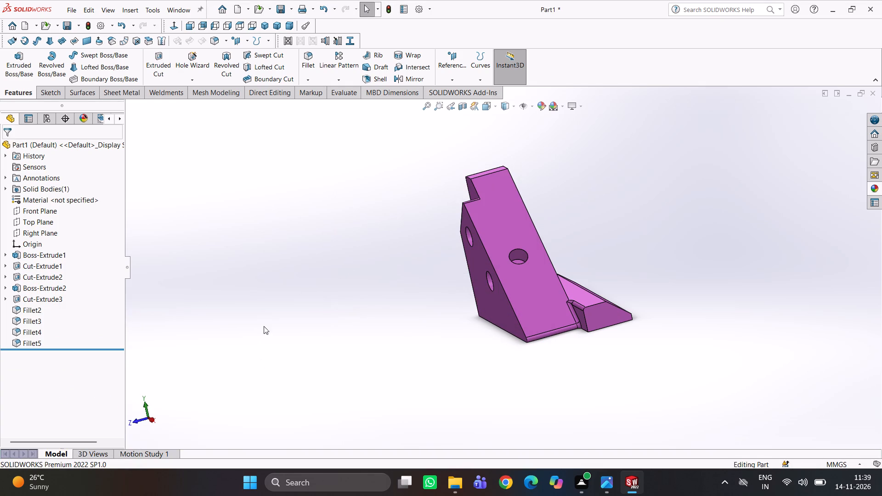
Delete Fillet5 on the base's short edge beside the gusset and Fillet4 along the gusset's corner with the base's projecting end.
right_click(34, 342)
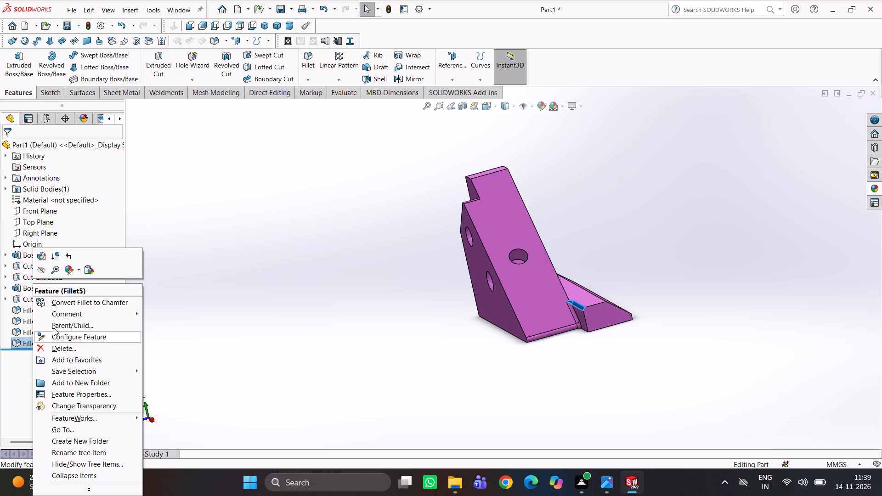
click(53, 349)
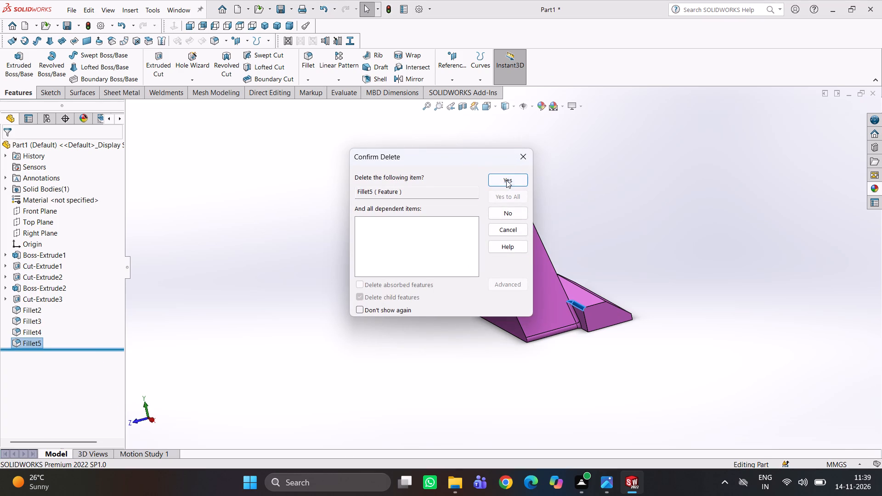
click(506, 180)
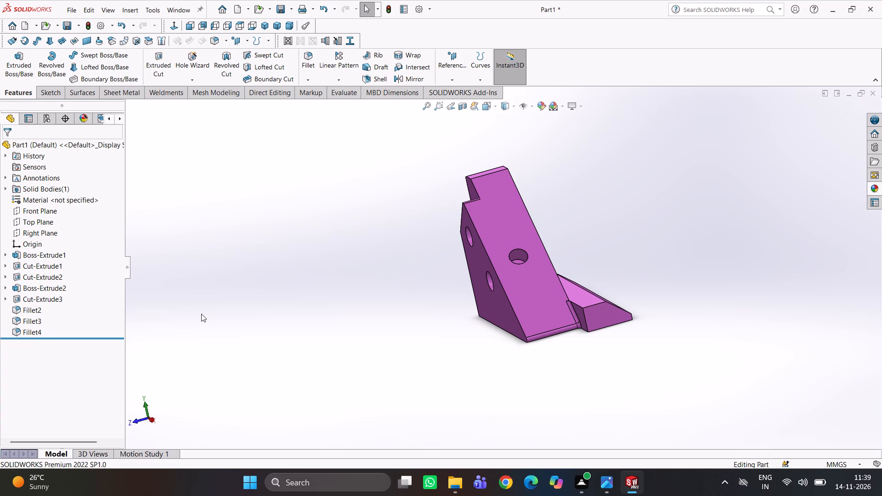
click(32, 331)
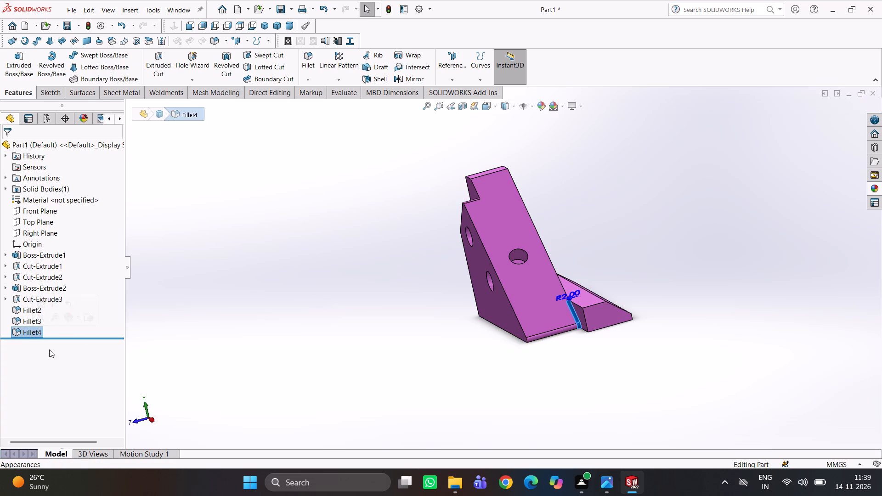
click(48, 351)
right_click(33, 333)
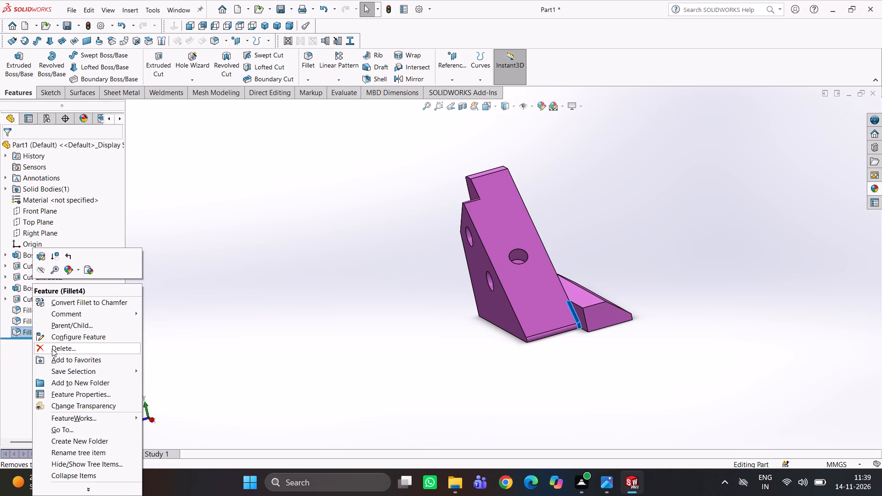
click(52, 349)
click(508, 180)
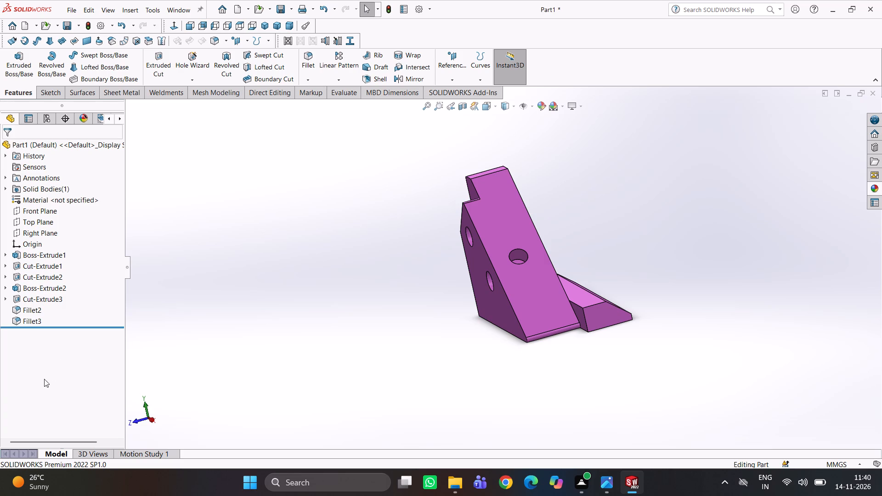
Delete Fillet3 on the sloped face's bottom and step edges, and Fillet2 on the gusset's top edge.
right_click(31, 317)
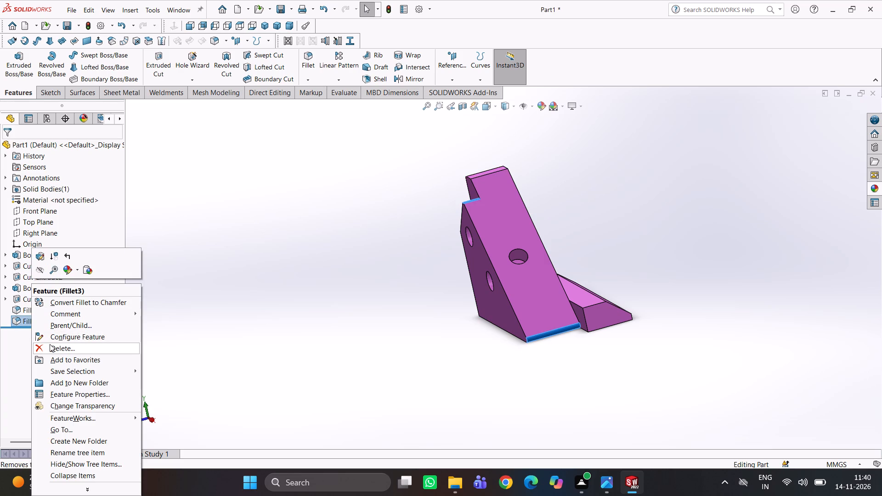
click(50, 344)
click(507, 178)
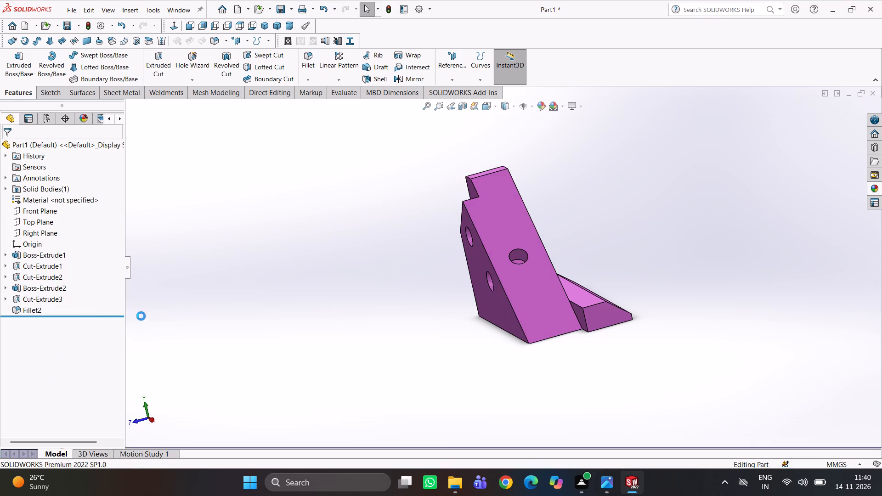
right_click(31, 316)
right_click(34, 307)
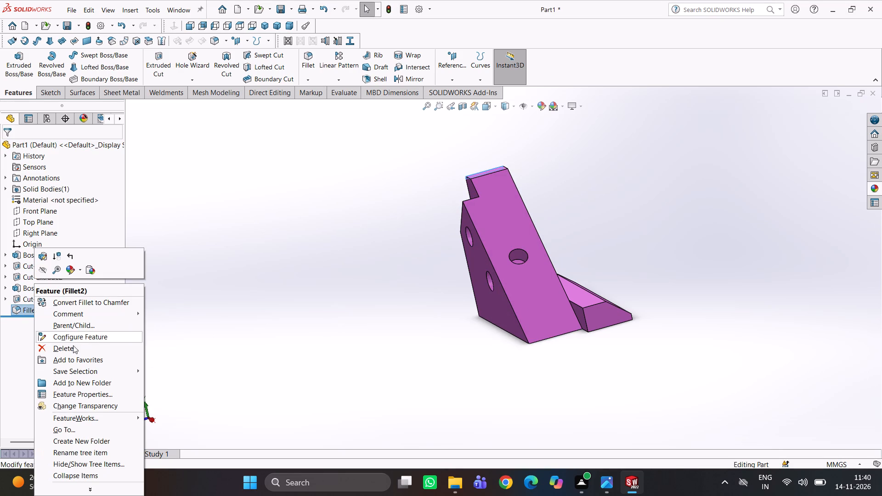
click(74, 347)
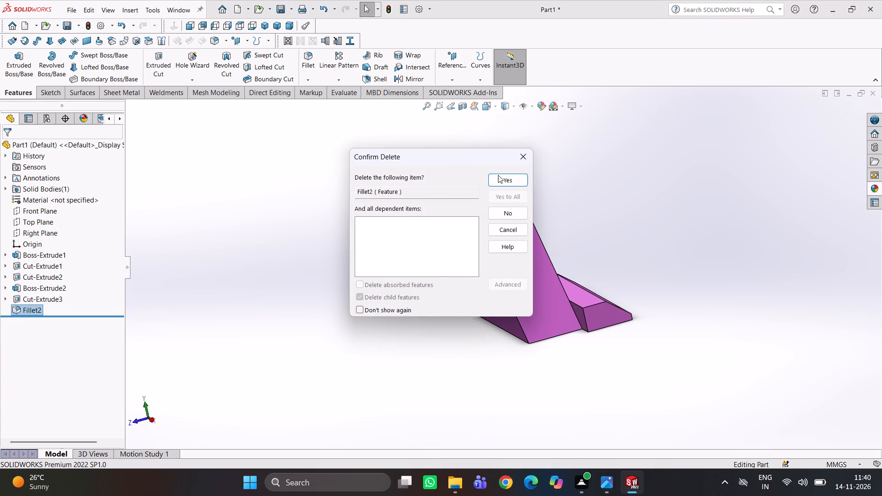
click(511, 176)
Examine the part without fillets around the sloped face, the stepped top and the drilled triangular side.
scroll(386, 386, up, 5)
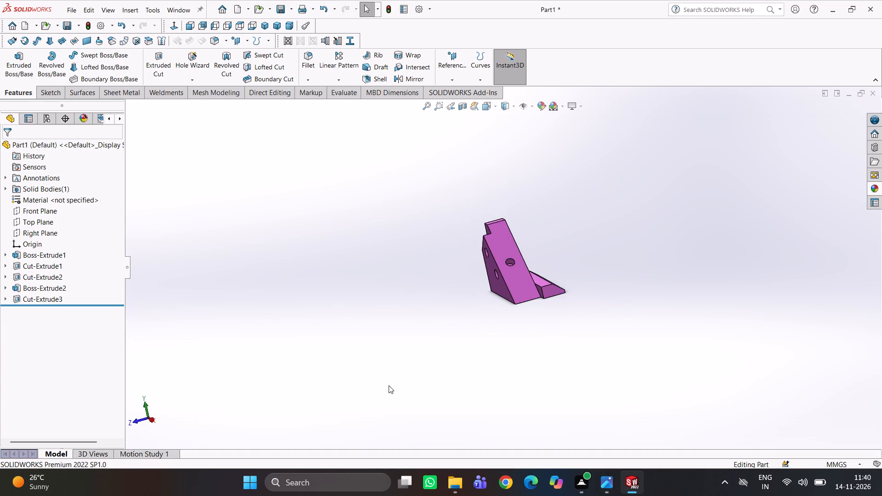
middle_drag(493, 378, 601, 265)
scroll(560, 267, down, 4)
middle_drag(558, 267, 436, 322)
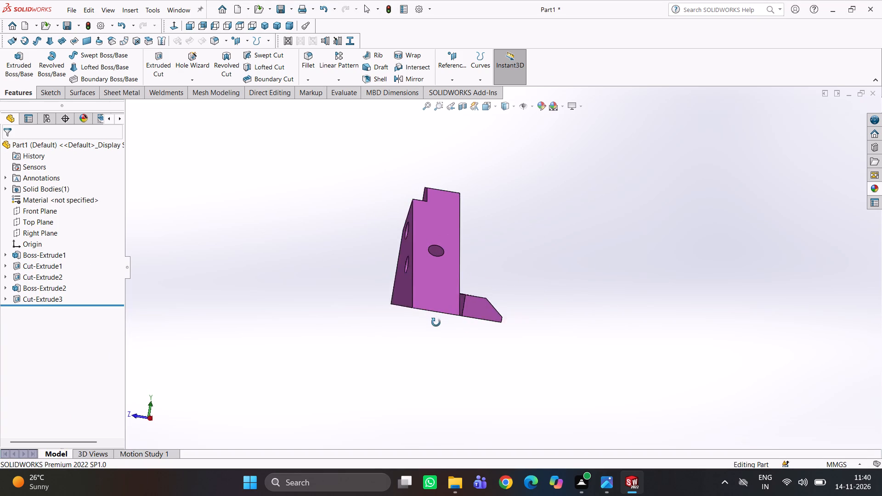
middle_drag(436, 322, 433, 324)
scroll(472, 281, down, 3)
middle_drag(473, 293, 489, 348)
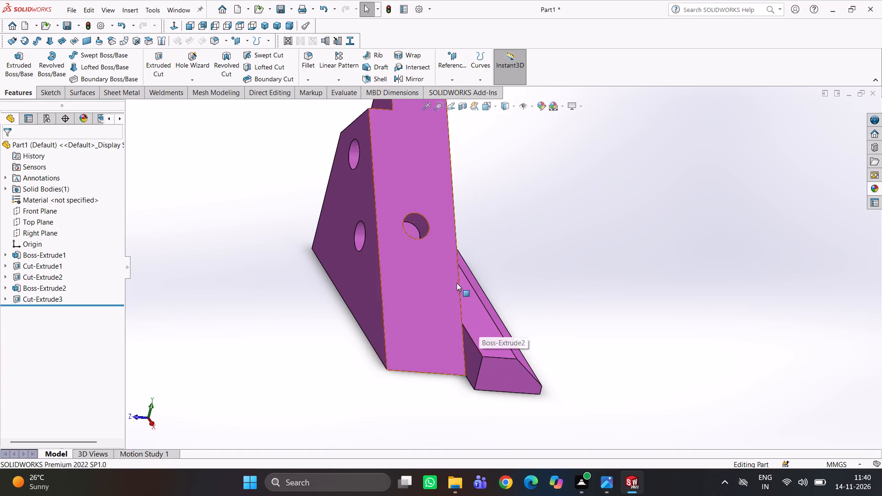
scroll(457, 283, up, 3)
middle_drag(437, 224, 486, 310)
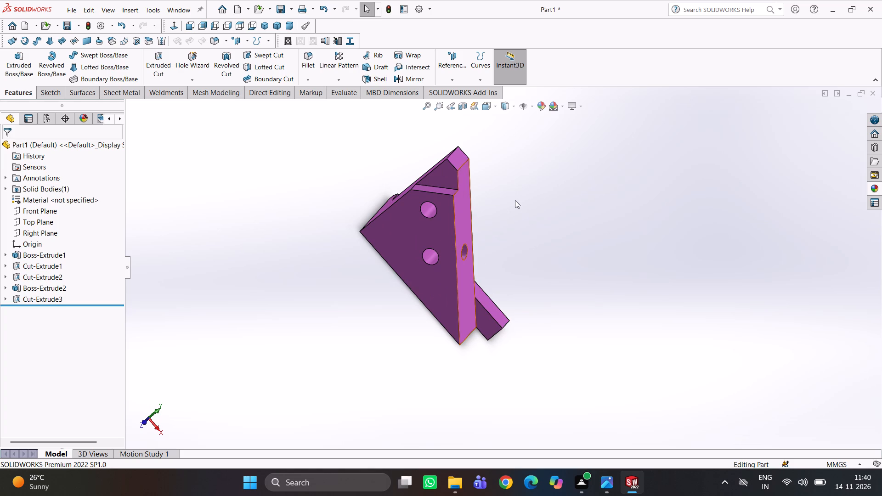
scroll(545, 208, up, 2)
middle_drag(554, 225, 502, 182)
scroll(498, 275, down, 3)
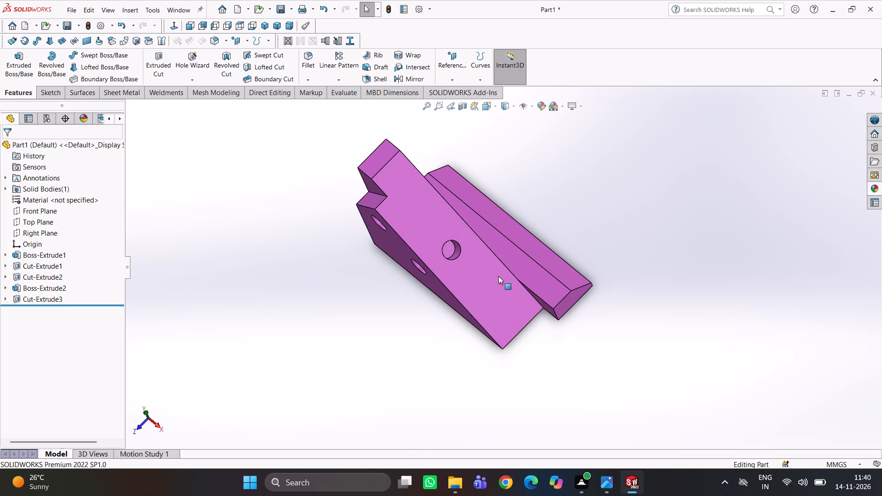
scroll(551, 293, down, 2)
Examine the gusset's inner triangular face, its two through holes and its junction with the bevelled base.
middle_drag(548, 296, 455, 345)
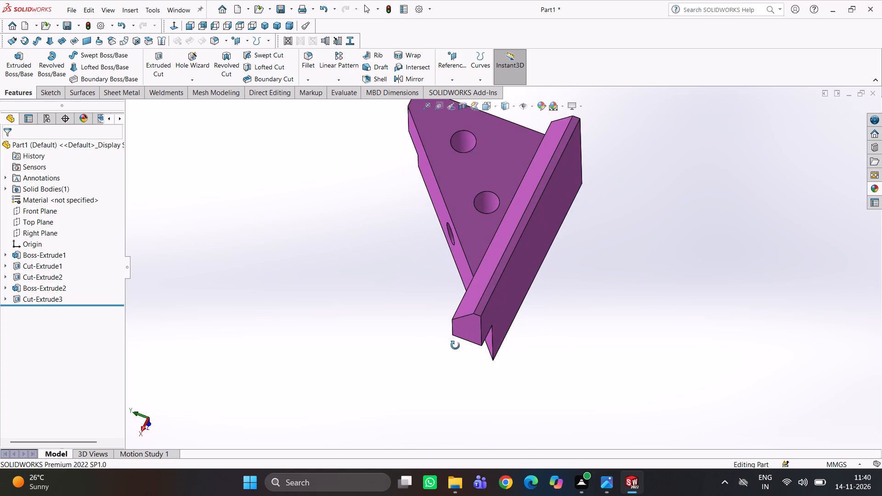
middle_drag(455, 345, 456, 356)
scroll(529, 216, down, 3)
middle_drag(521, 202, 519, 258)
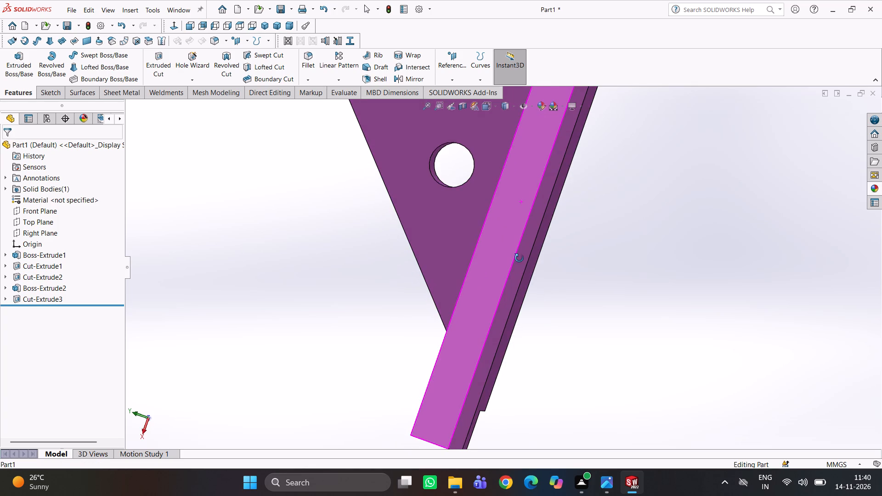
middle_drag(519, 258, 519, 254)
scroll(486, 178, down, 4)
middle_drag(483, 190, 486, 197)
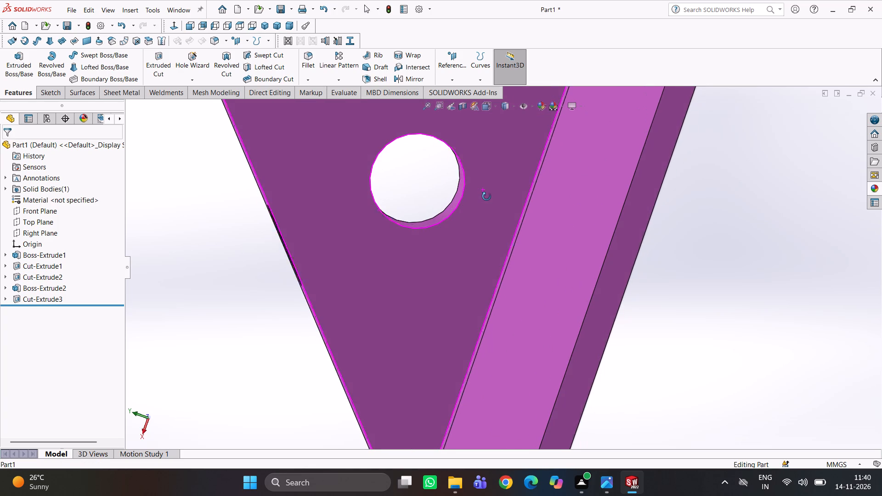
middle_drag(486, 197, 485, 195)
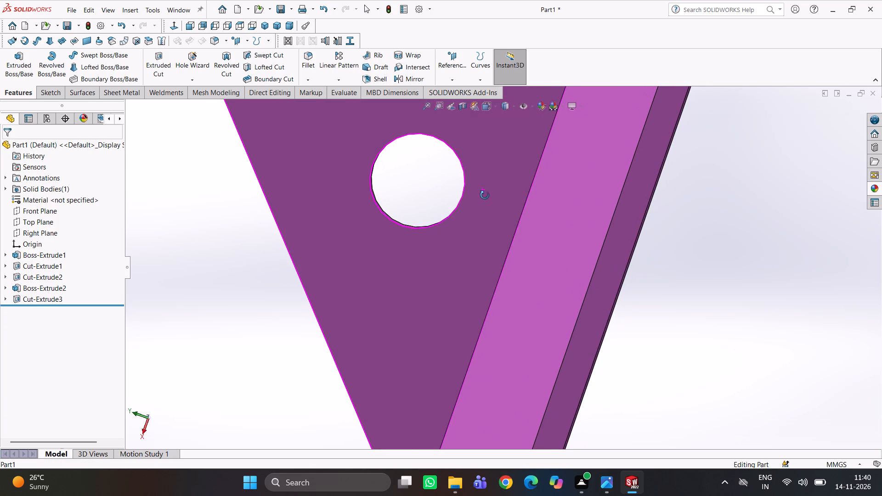
middle_drag(485, 195, 486, 196)
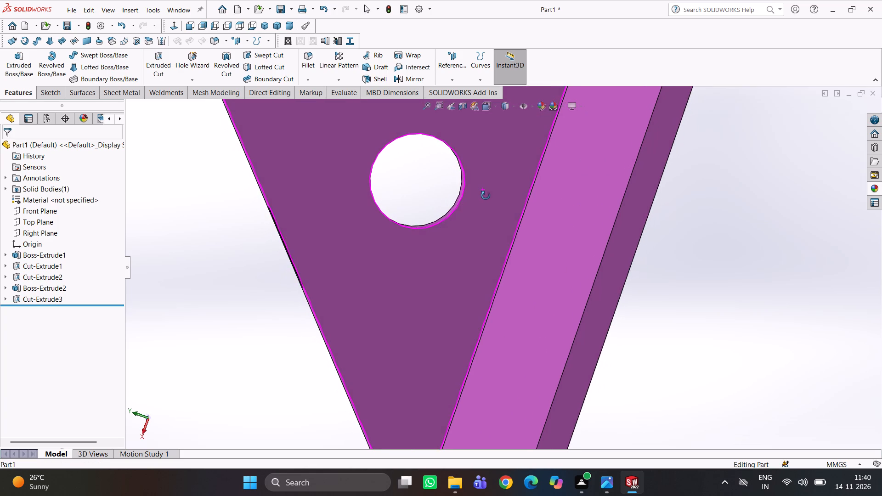
middle_drag(486, 196, 485, 195)
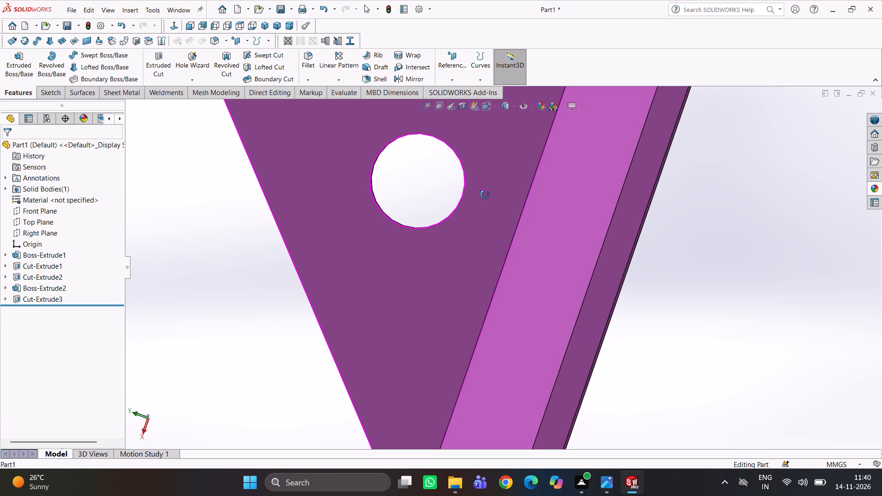
middle_drag(485, 195, 484, 196)
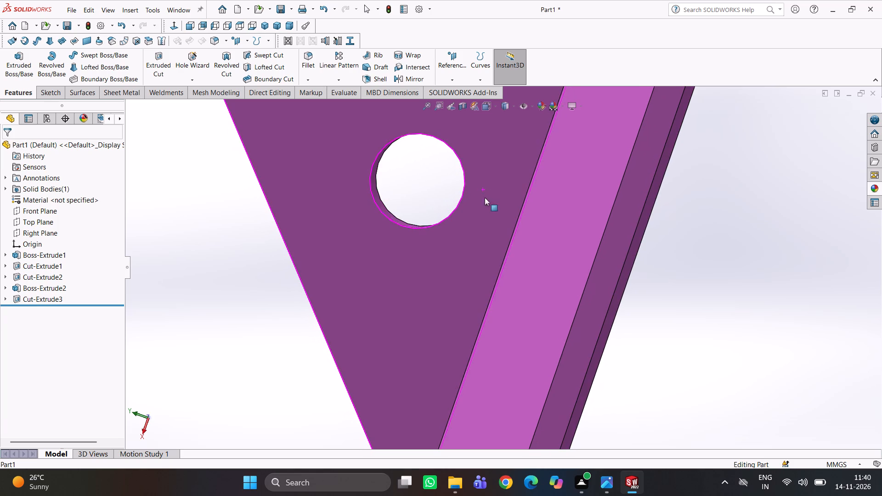
scroll(450, 218, up, 4)
click(469, 214)
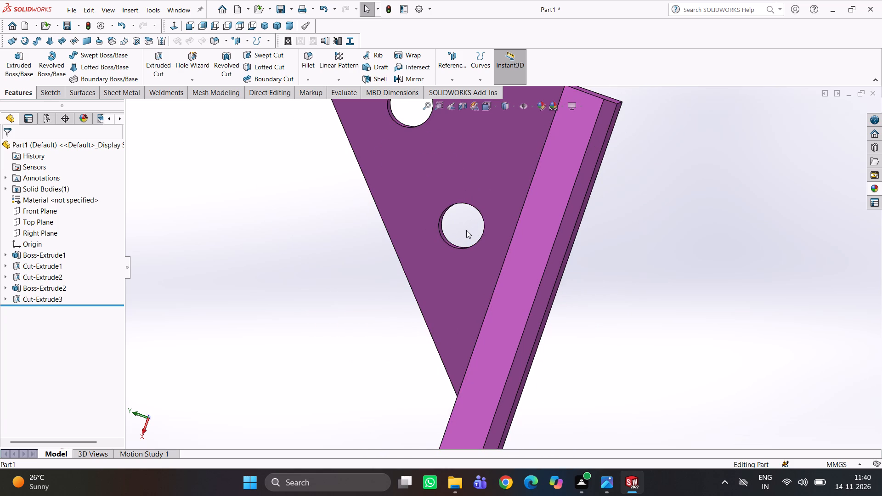
scroll(482, 229, up, 2)
scroll(483, 227, down, 1)
middle_drag(483, 227, 488, 224)
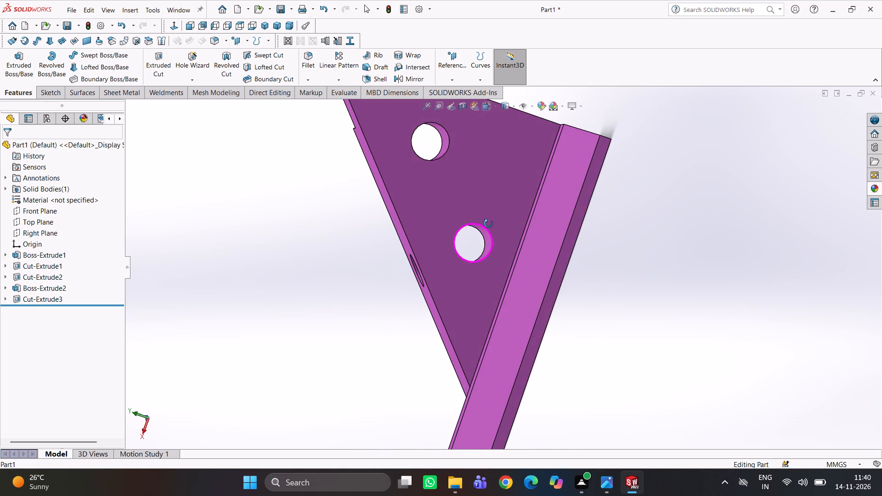
middle_drag(488, 224, 484, 227)
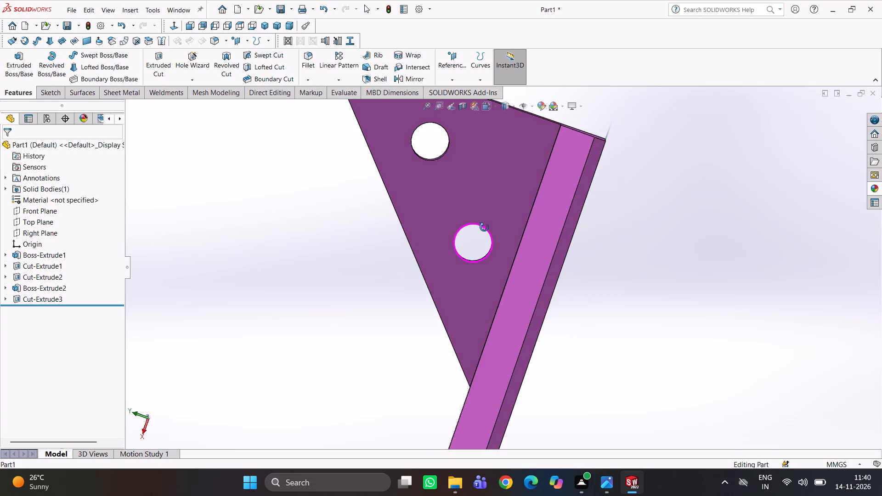
middle_drag(484, 227, 492, 221)
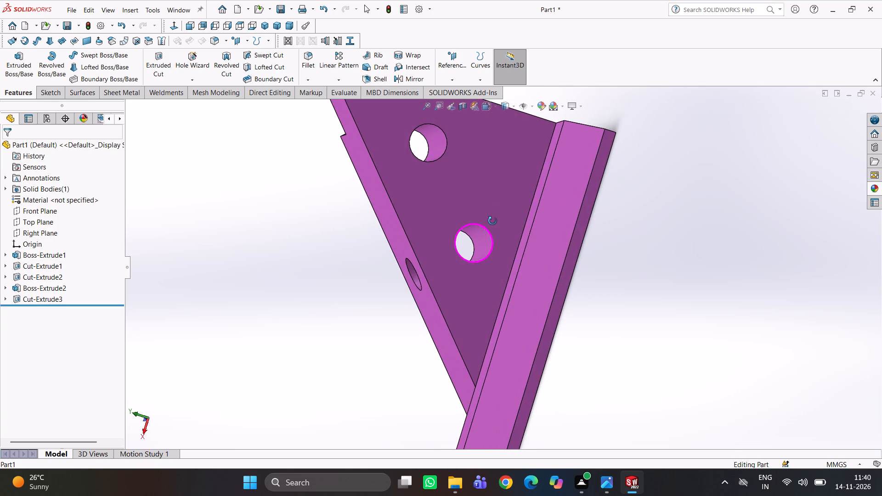
middle_drag(492, 221, 489, 234)
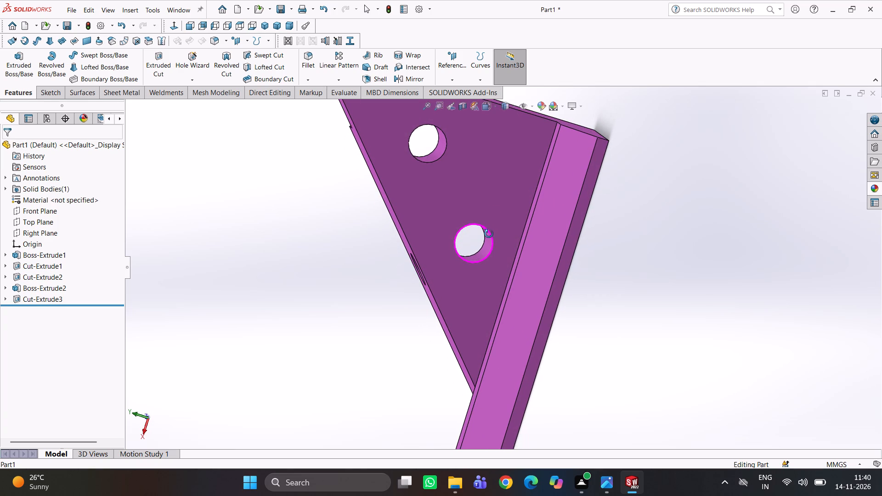
middle_drag(489, 234, 488, 238)
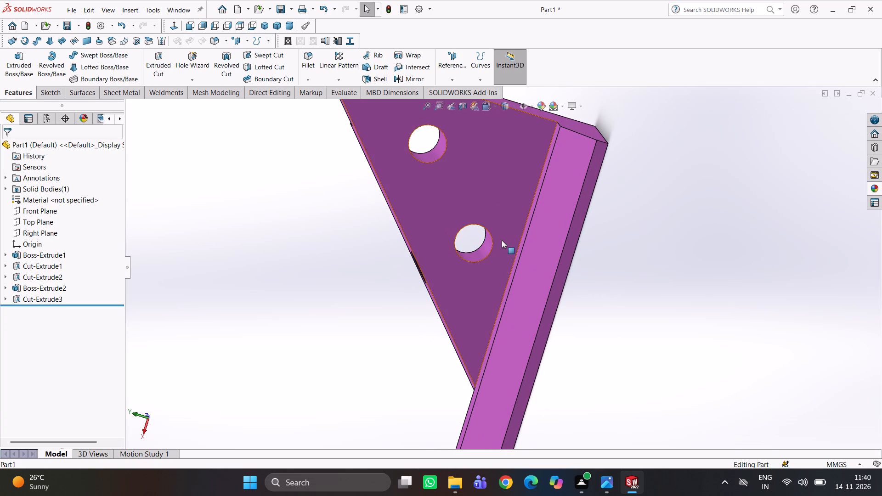
Inspect the bore of a hole in the inner triangular face up close, and the surrounding gusset and base faces.
scroll(492, 238, down, 8)
click(435, 258)
scroll(471, 292, up, 3)
middle_drag(473, 292, 463, 276)
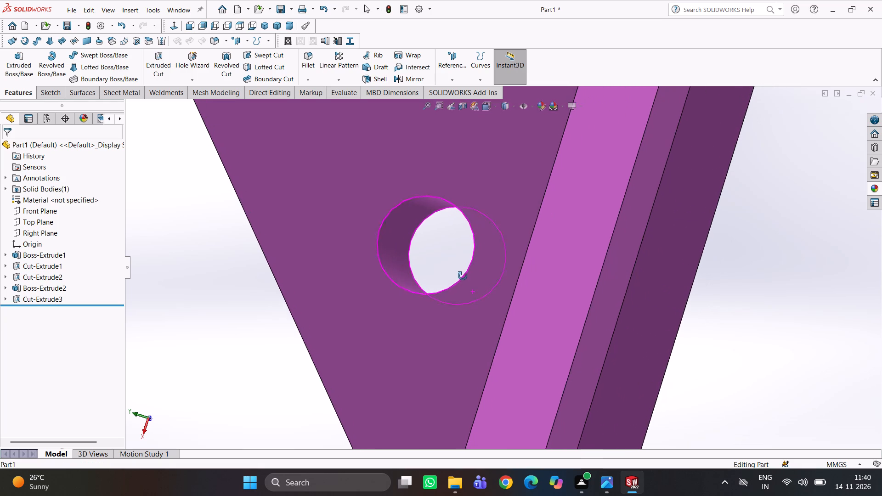
middle_drag(463, 276, 467, 292)
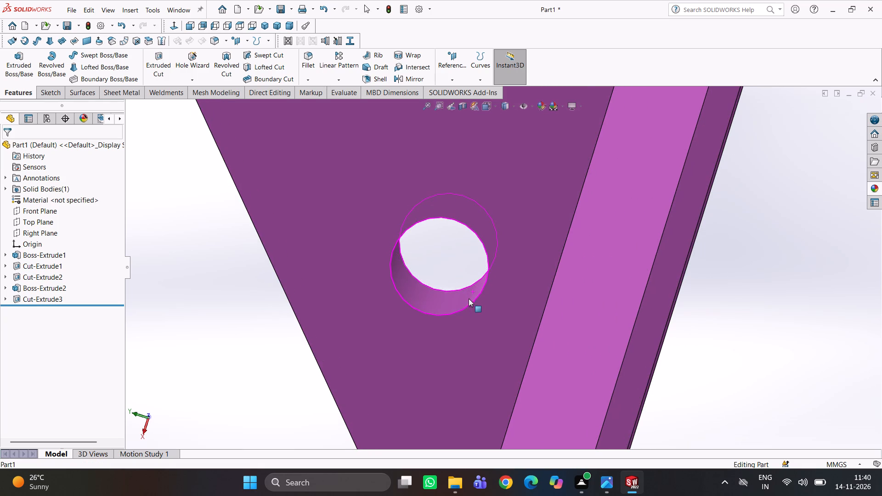
scroll(455, 299, up, 4)
click(379, 320)
scroll(426, 310, up, 3)
middle_drag(468, 303, 497, 296)
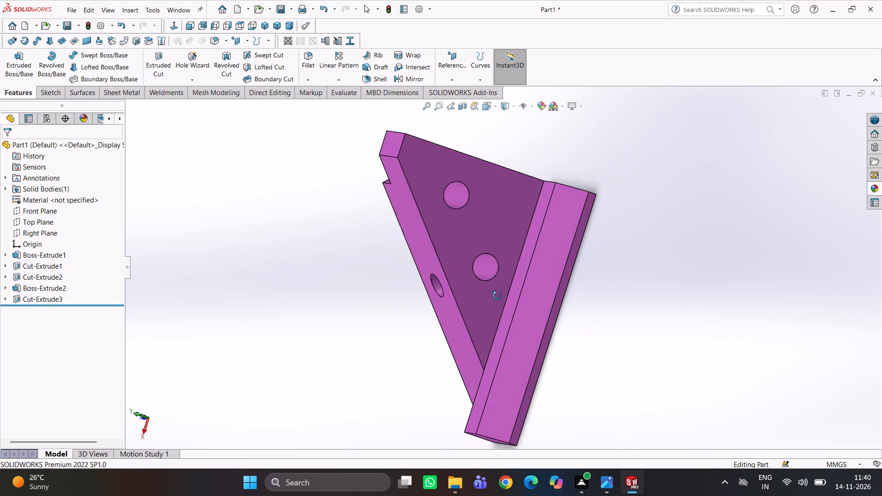
middle_drag(497, 296, 506, 288)
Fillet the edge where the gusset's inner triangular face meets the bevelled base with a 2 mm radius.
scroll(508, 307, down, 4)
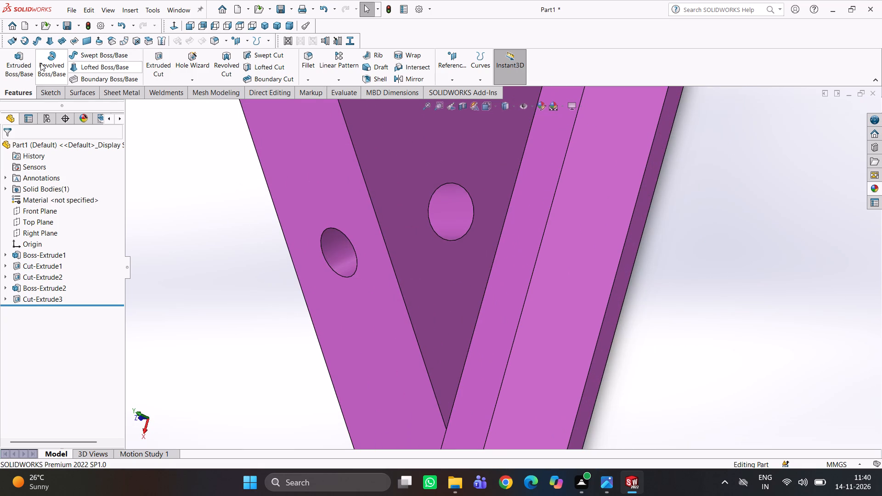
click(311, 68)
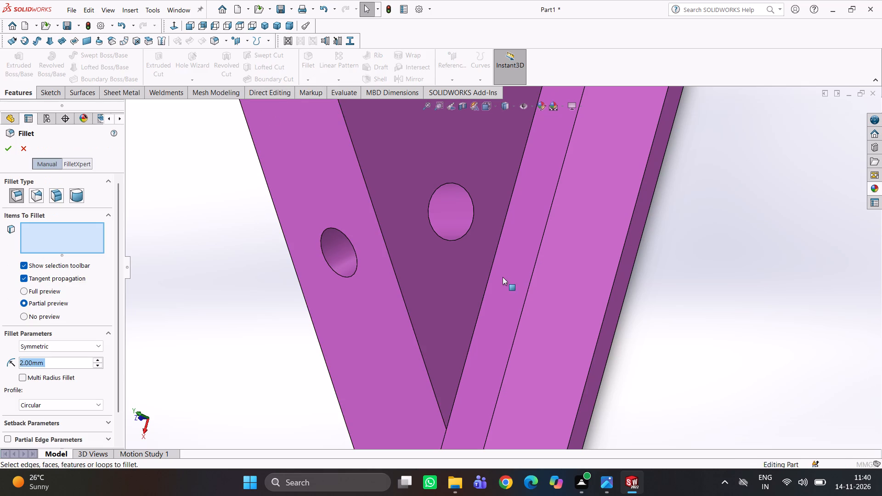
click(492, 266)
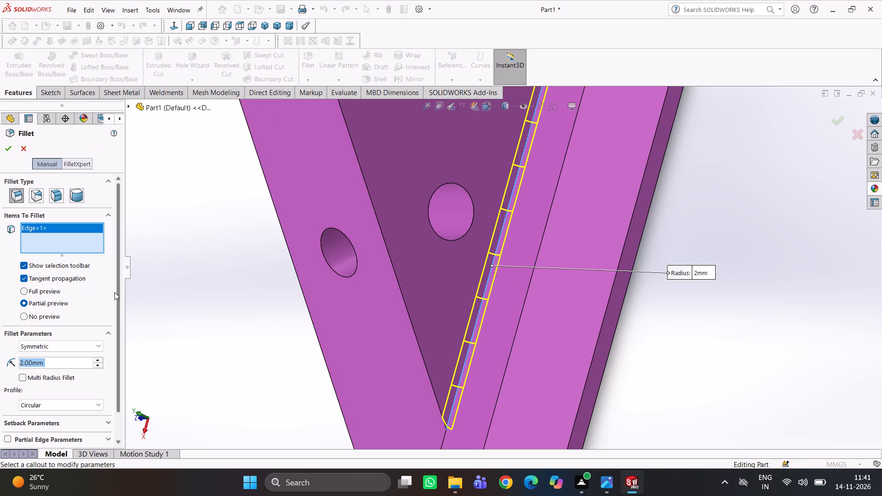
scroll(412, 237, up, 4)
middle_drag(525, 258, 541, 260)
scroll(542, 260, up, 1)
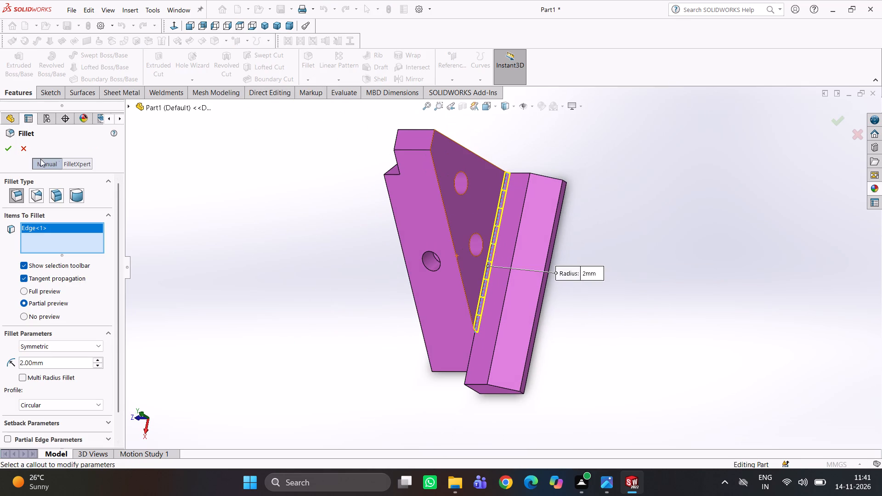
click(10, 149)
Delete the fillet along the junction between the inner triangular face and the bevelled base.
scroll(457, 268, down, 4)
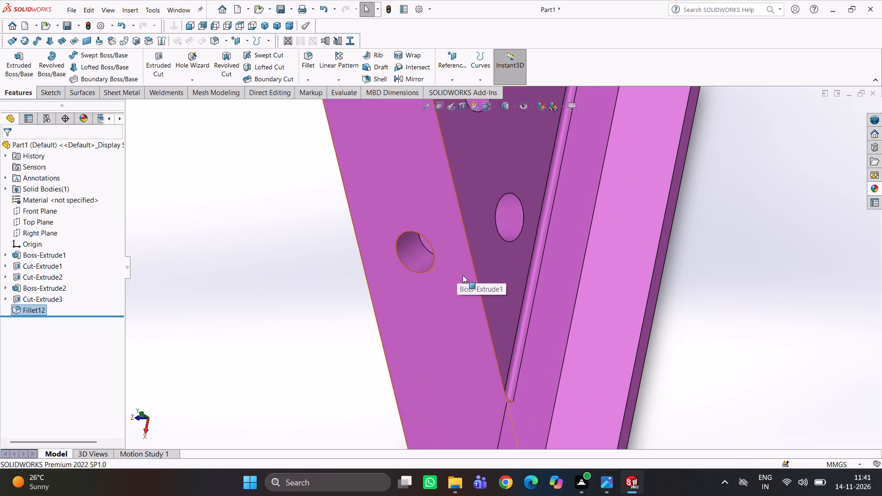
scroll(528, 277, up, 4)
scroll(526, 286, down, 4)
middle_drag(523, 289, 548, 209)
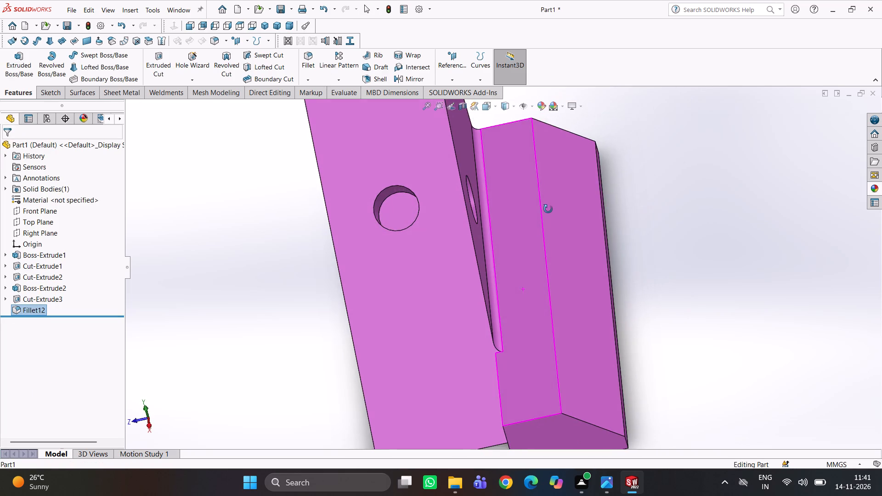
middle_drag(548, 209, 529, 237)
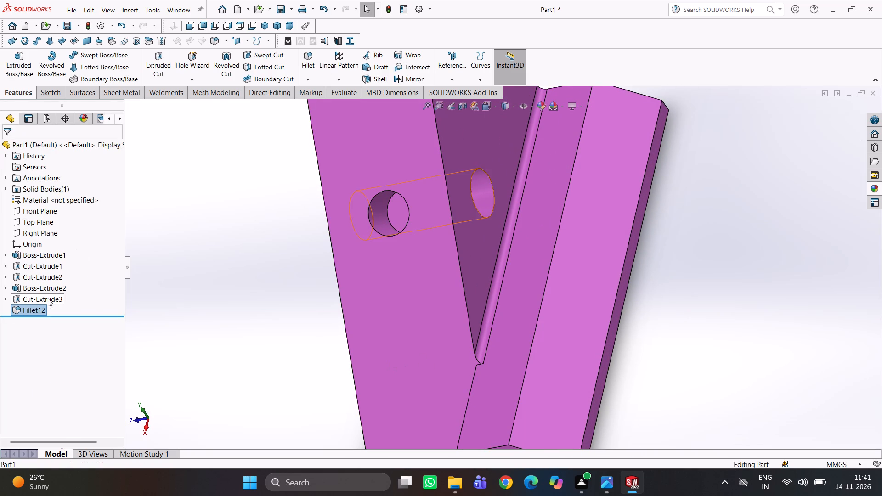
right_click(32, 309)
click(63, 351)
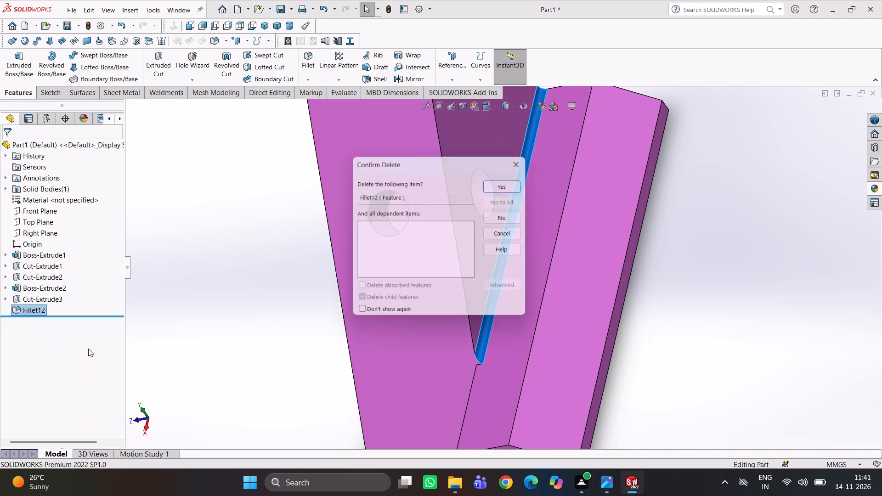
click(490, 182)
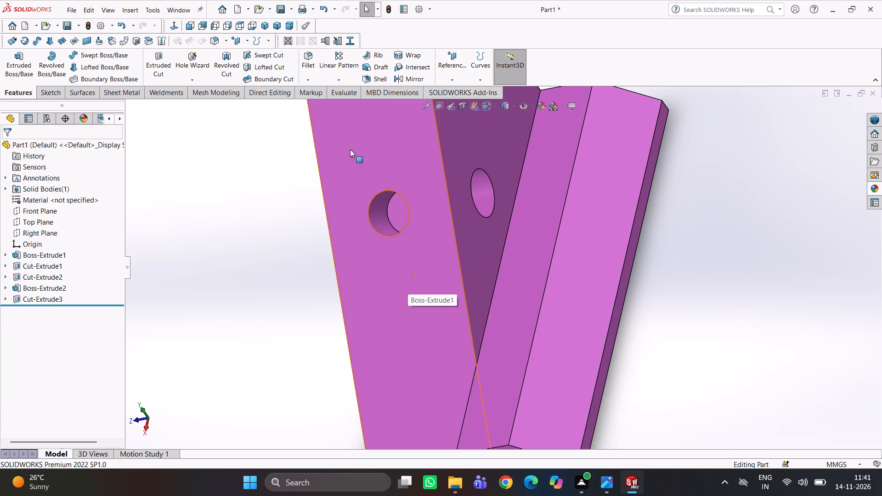
Examine the gusset's outer triangular face with its two through holes and the hole in the narrow side face.
scroll(575, 71, up, 2)
scroll(581, 210, up, 4)
middle_drag(551, 202, 601, 181)
scroll(473, 238, down, 3)
middle_drag(442, 248, 491, 231)
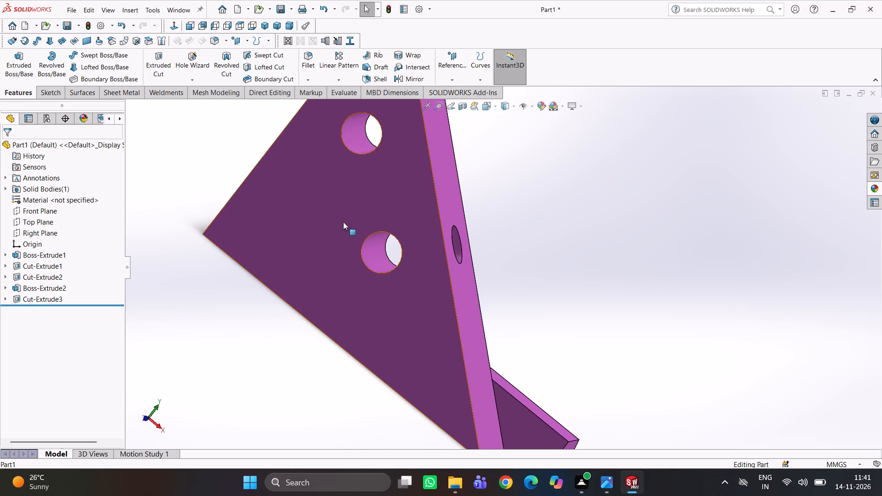
scroll(345, 225, down, 4)
scroll(595, 264, up, 2)
middle_drag(558, 277, 481, 292)
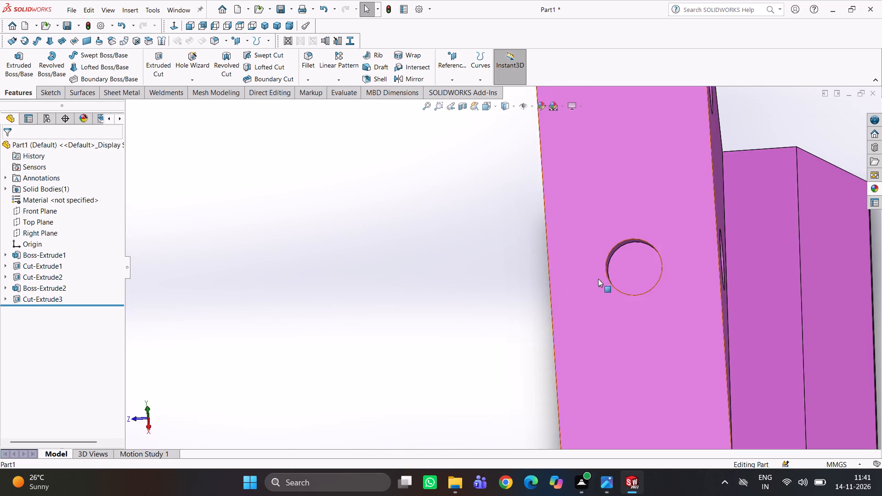
middle_drag(598, 280, 605, 300)
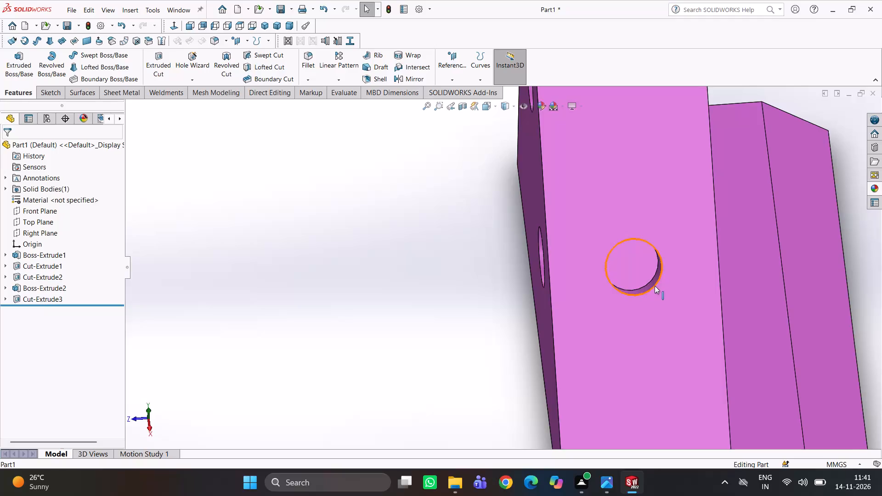
middle_drag(653, 283, 676, 309)
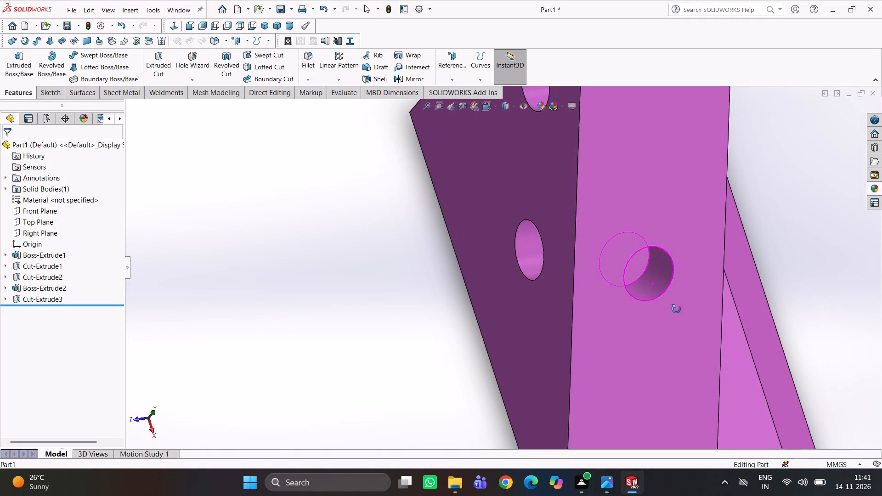
middle_drag(676, 309, 676, 305)
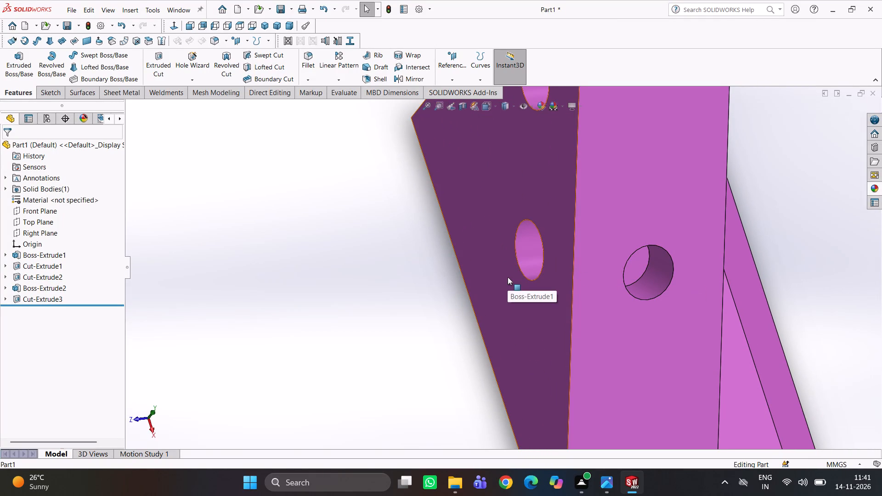
scroll(648, 263, up, 5)
scroll(638, 270, down, 1)
middle_drag(638, 270, 666, 213)
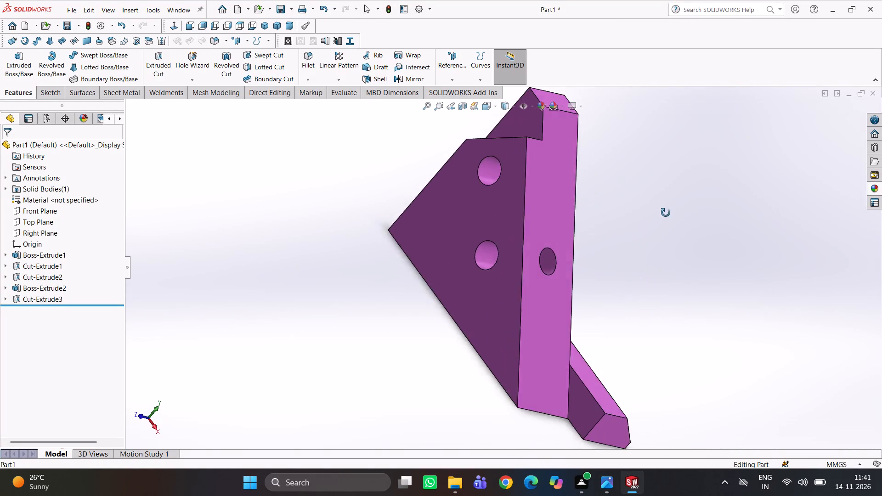
middle_drag(666, 213, 702, 275)
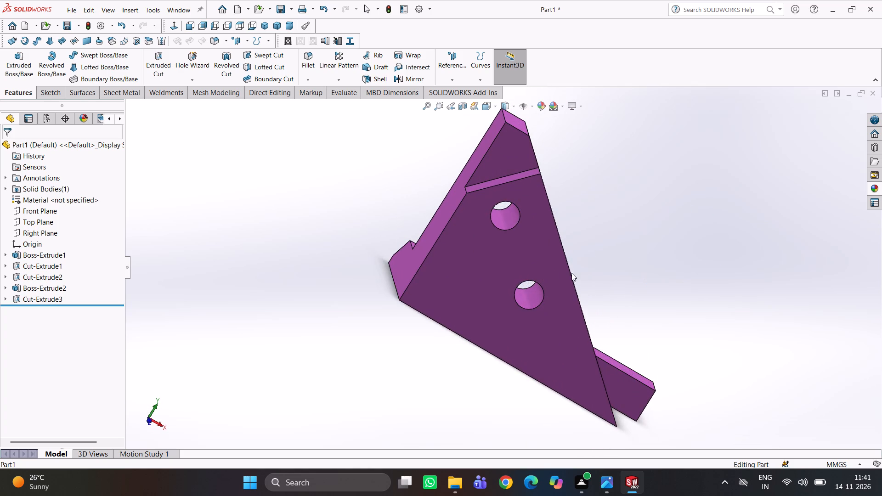
Examine the step across the outer triangular face up close, along with the adjoining sloped face and the whole part.
scroll(579, 242, down, 3)
middle_drag(559, 249, 562, 293)
scroll(379, 158, down, 5)
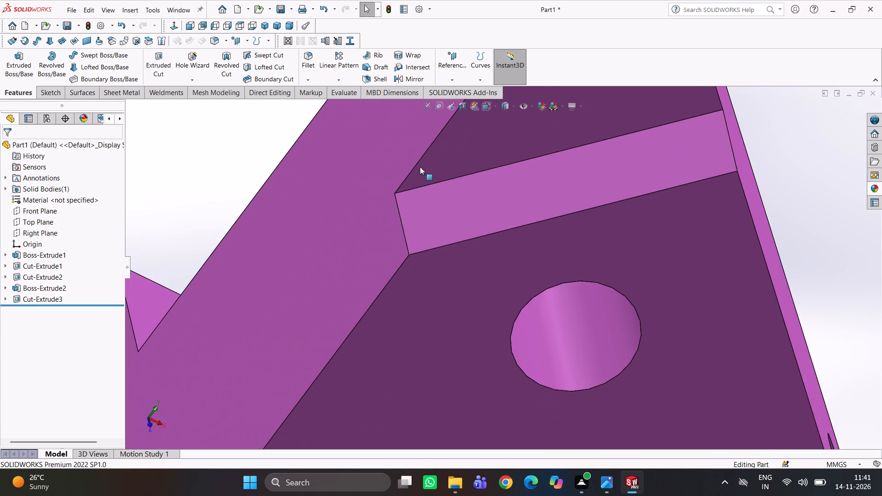
scroll(438, 169, up, 3)
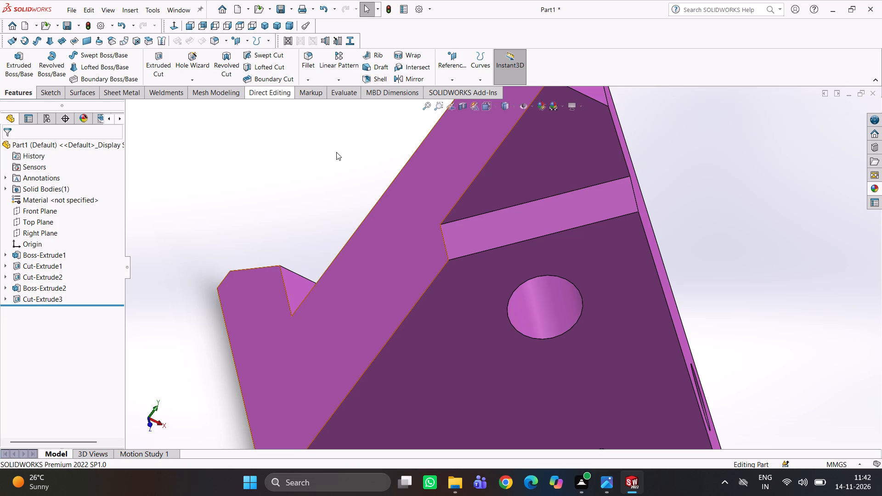
scroll(434, 173, up, 2)
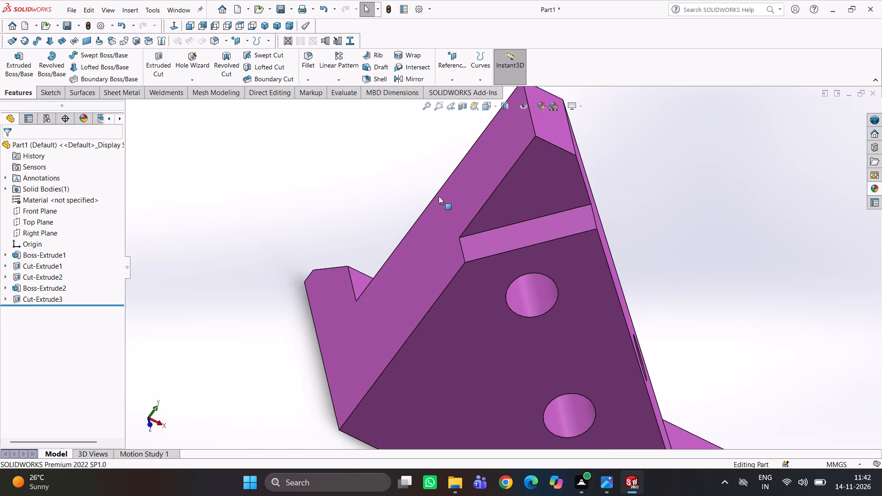
scroll(453, 220, up, 1)
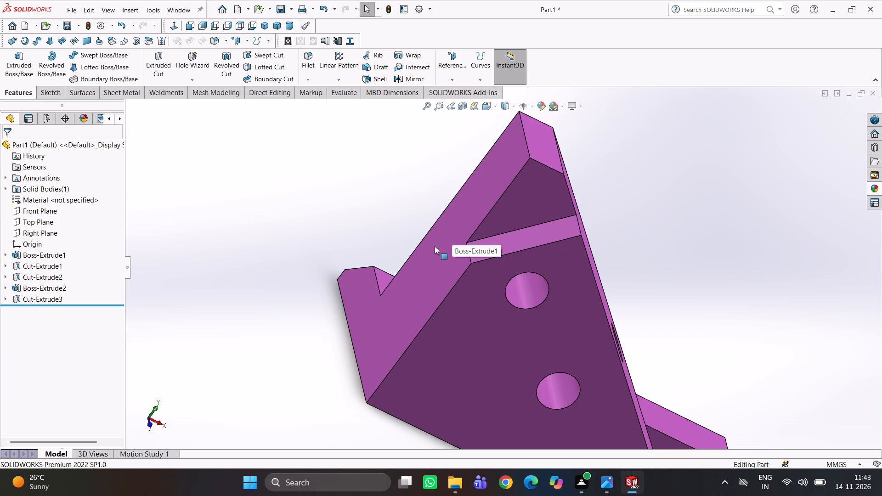
scroll(519, 219, up, 3)
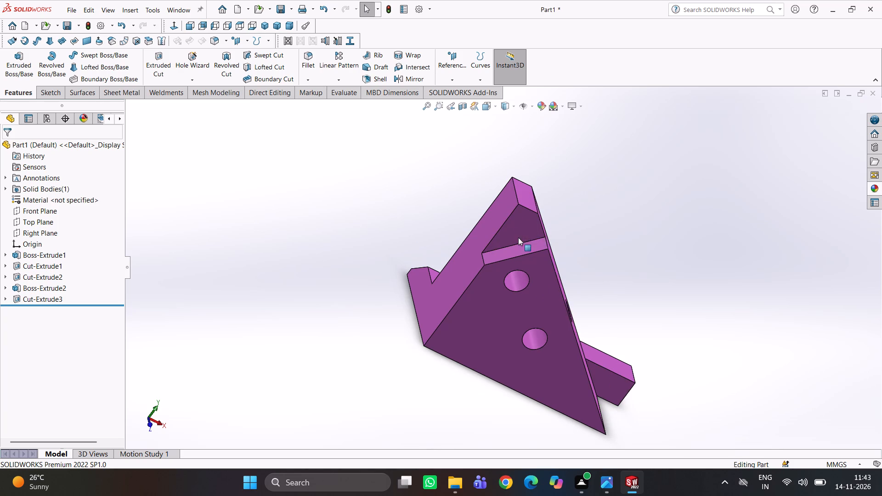
scroll(533, 242, up, 1)
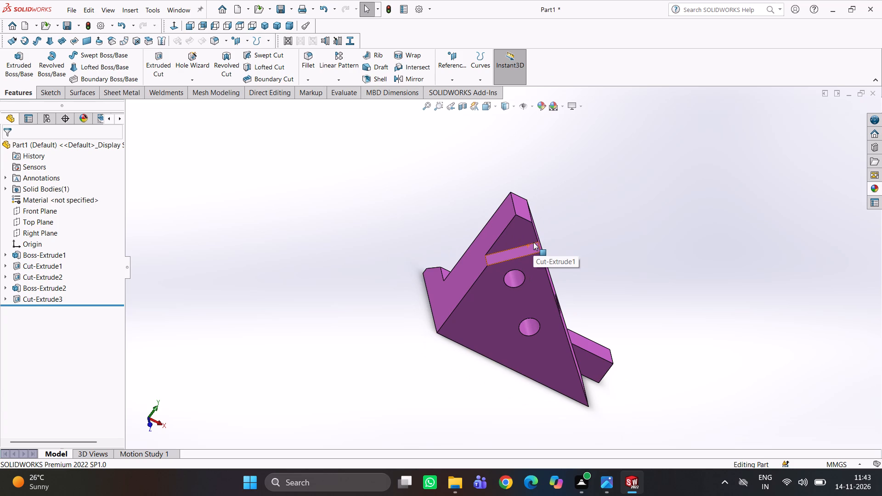
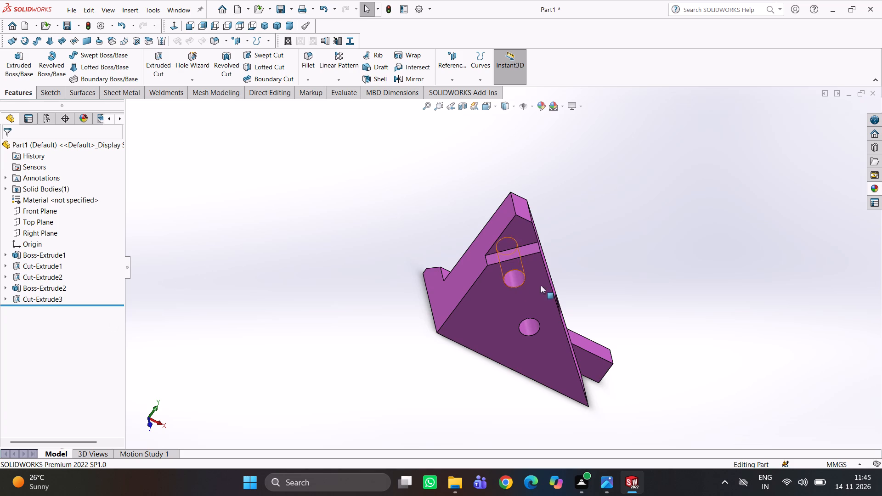
Examine the whole part from several sides, including the narrow side face's hole, the bevelled base and its notched back face.
scroll(534, 285, up, 2)
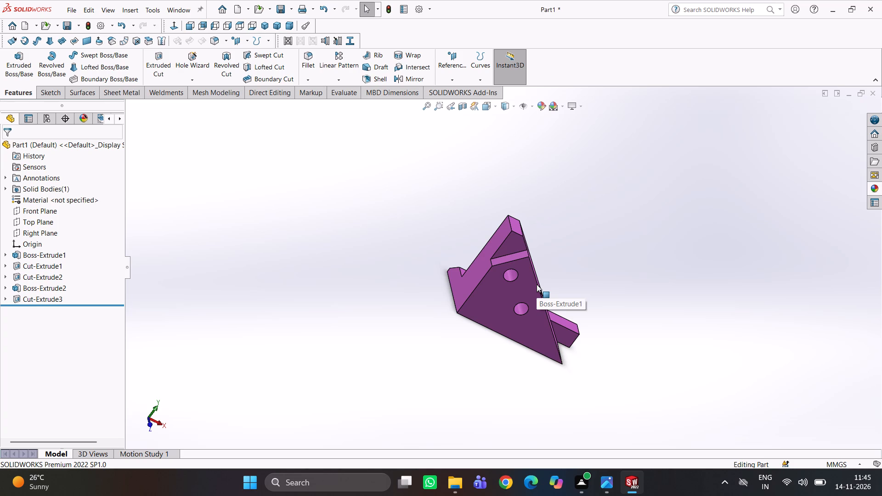
middle_drag(636, 237, 554, 223)
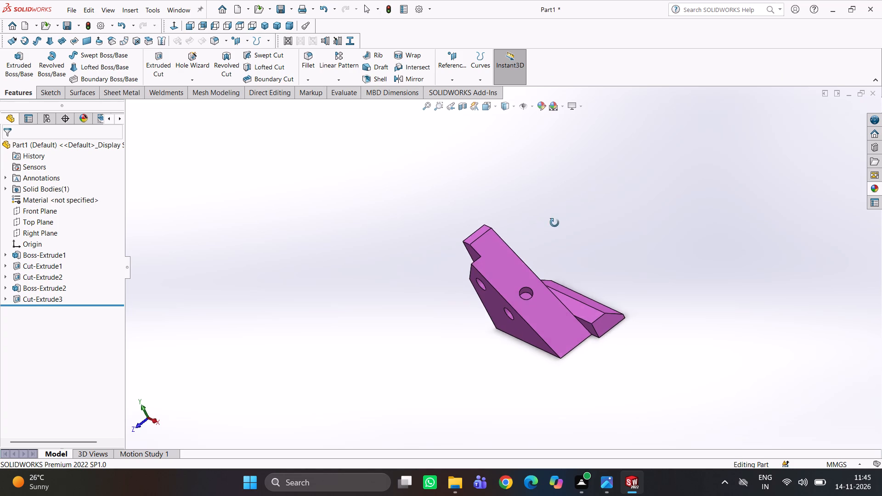
middle_drag(554, 223, 554, 222)
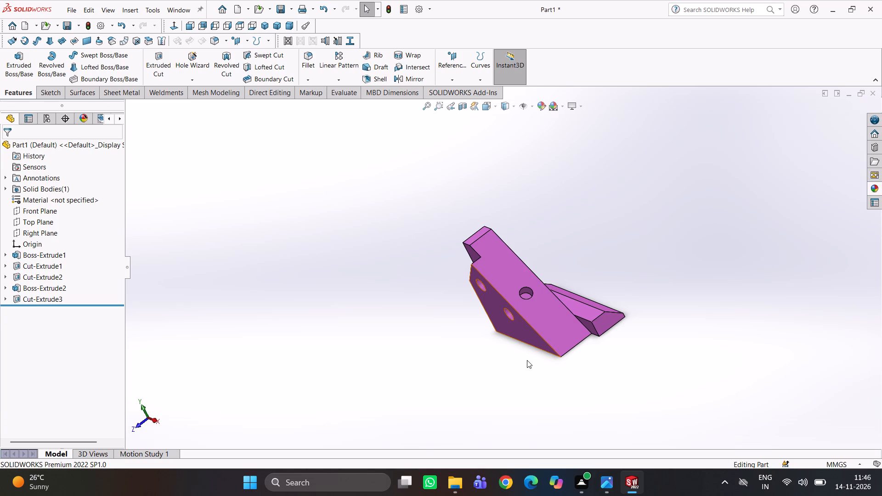
middle_drag(669, 372, 596, 363)
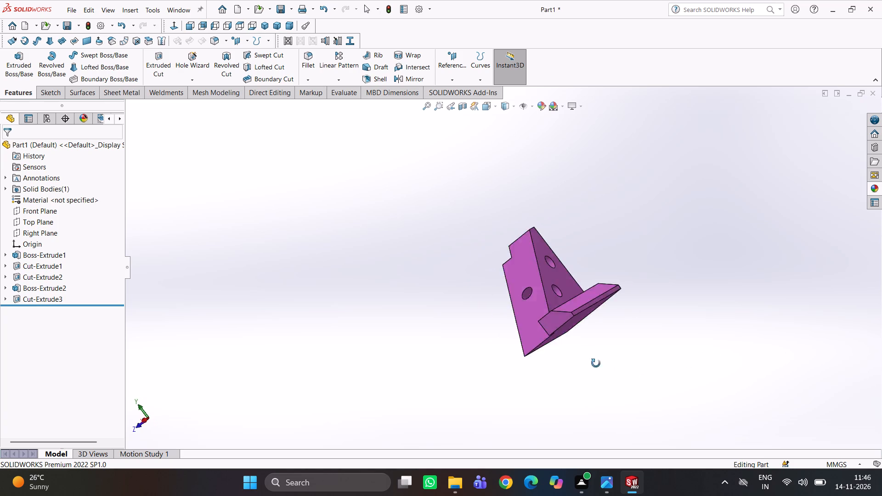
middle_drag(596, 363, 533, 310)
scroll(537, 309, down, 4)
middle_drag(565, 296, 575, 345)
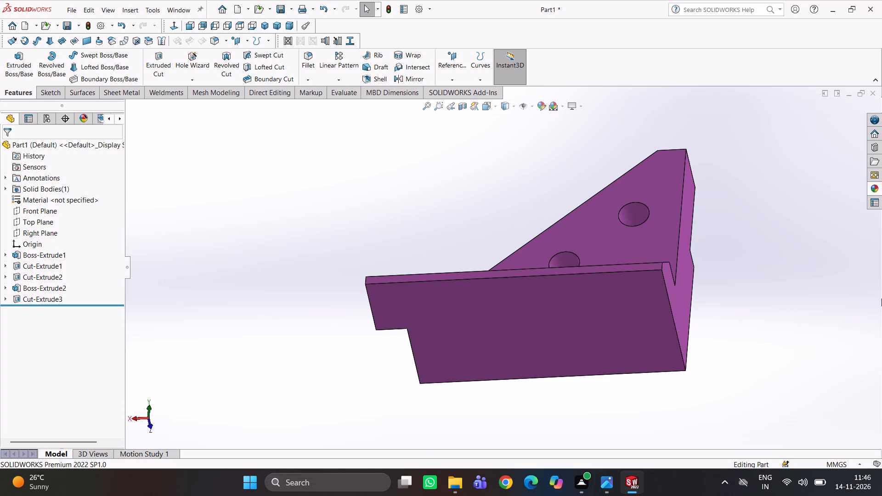
middle_drag(480, 229, 530, 307)
scroll(563, 299, up, 4)
middle_drag(594, 302, 649, 327)
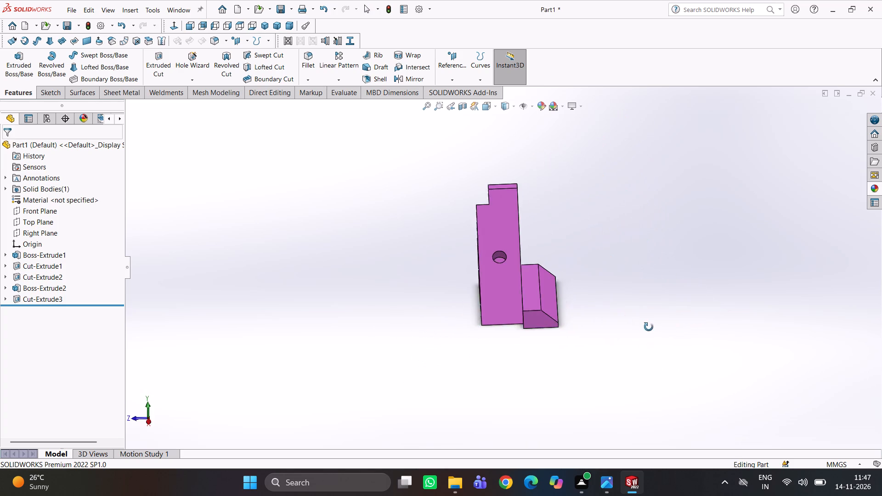
middle_drag(649, 327, 649, 327)
scroll(531, 327, down, 3)
middle_drag(554, 312, 560, 332)
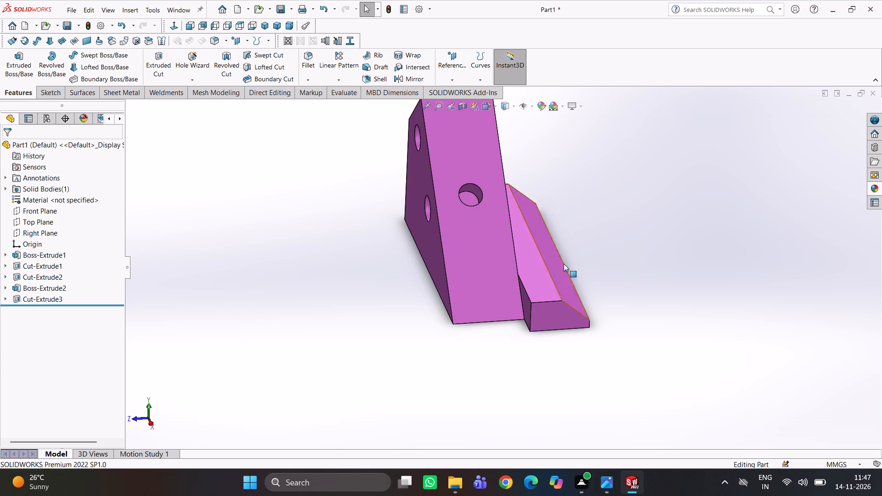
middle_drag(580, 260, 616, 329)
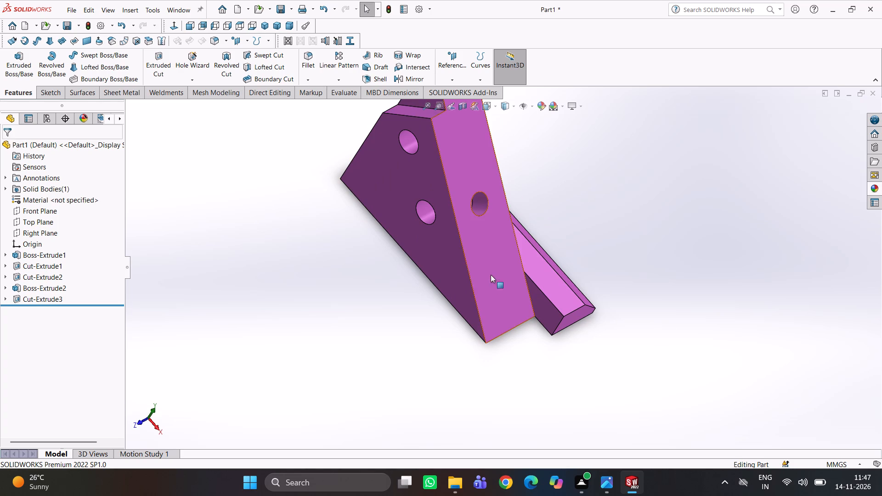
middle_drag(519, 216, 532, 261)
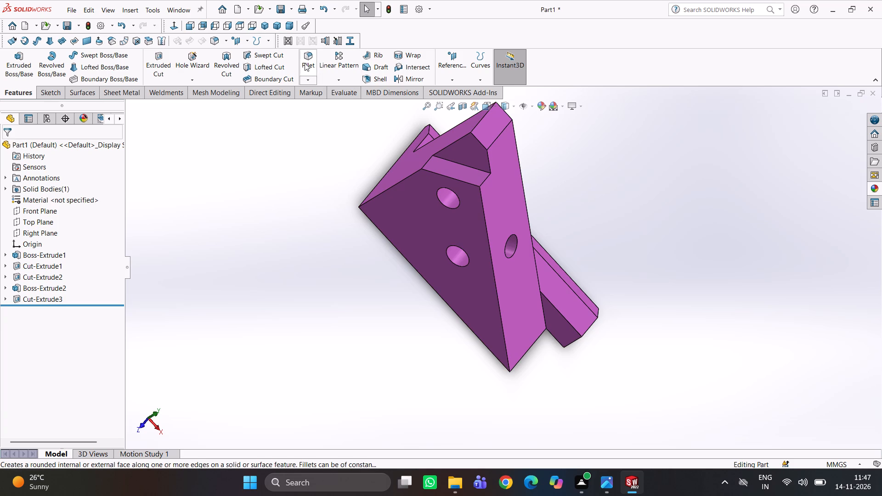
Chamfer the edge where the step's ledge meets the gusset's outer triangular face, with a 1 mm distance at 45 degrees.
click(304, 62)
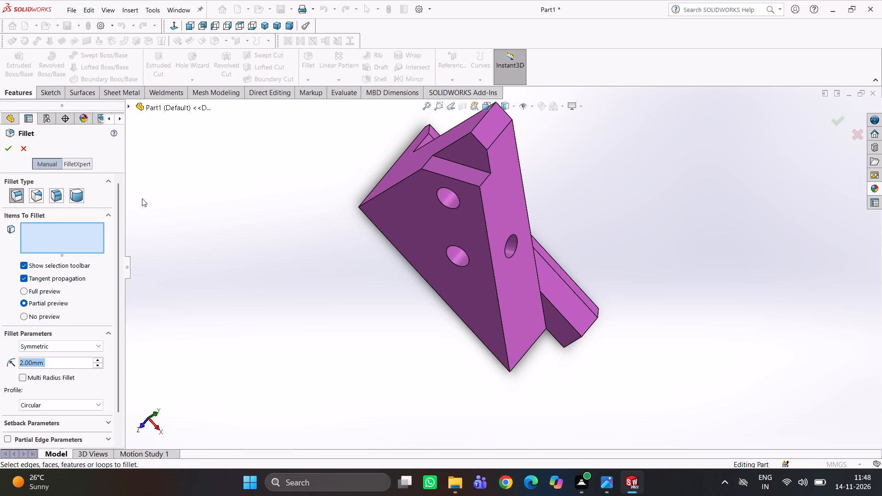
click(21, 144)
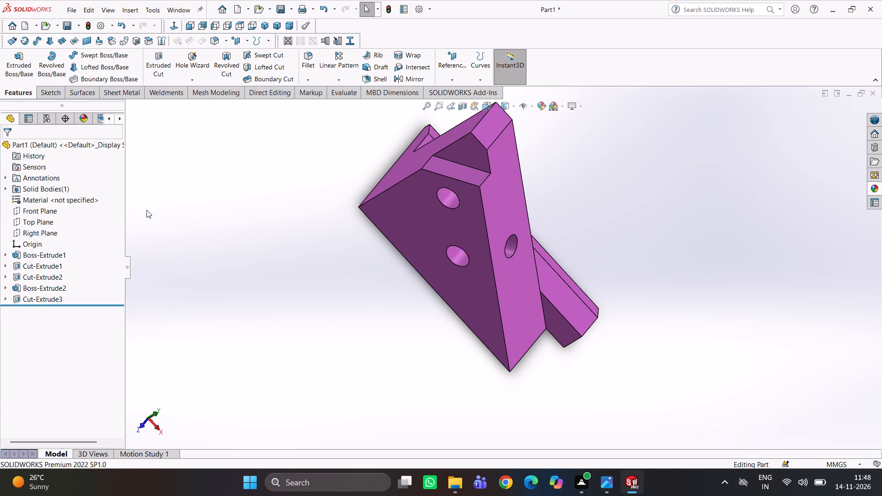
click(311, 77)
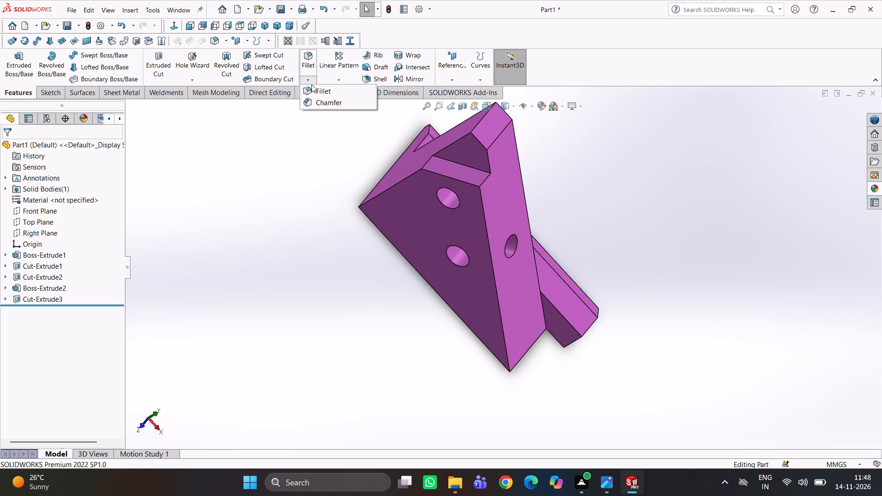
click(311, 105)
scroll(486, 183, down, 8)
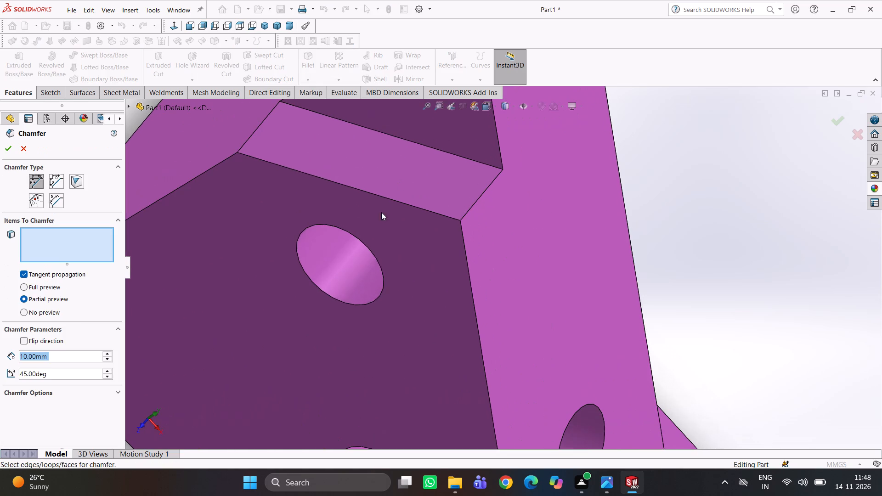
click(376, 197)
scroll(317, 248, up, 5)
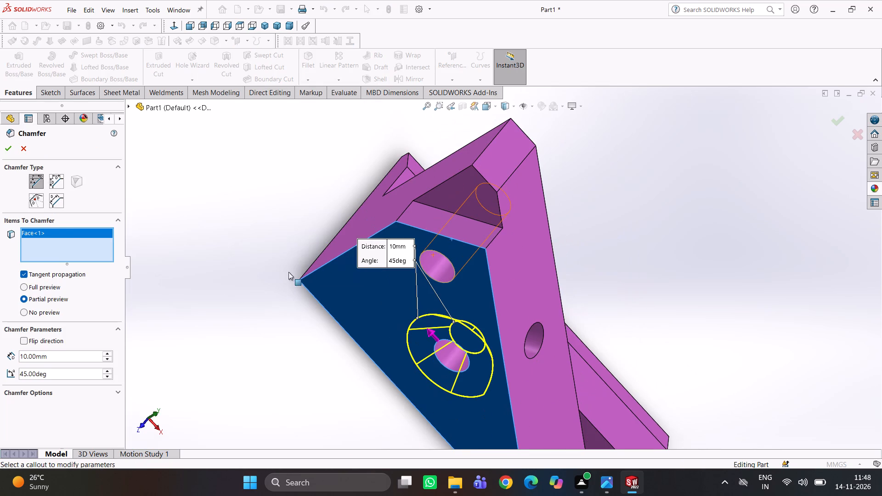
right_click(62, 231)
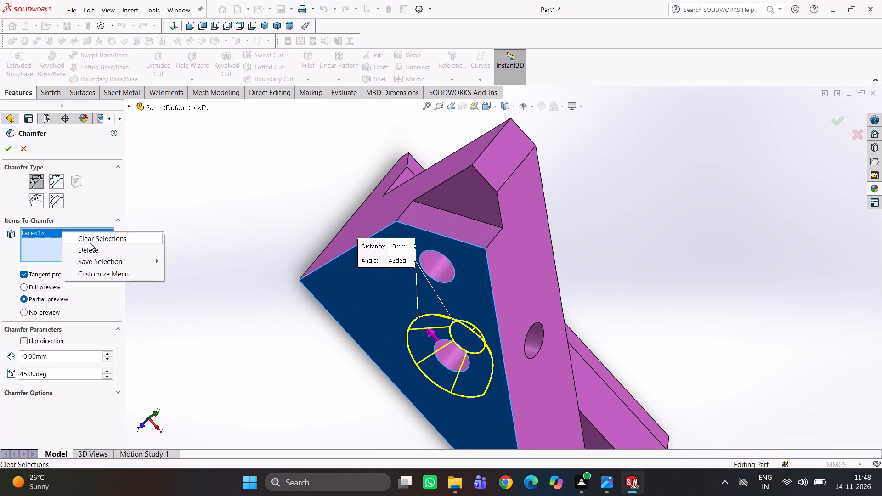
click(91, 240)
click(452, 240)
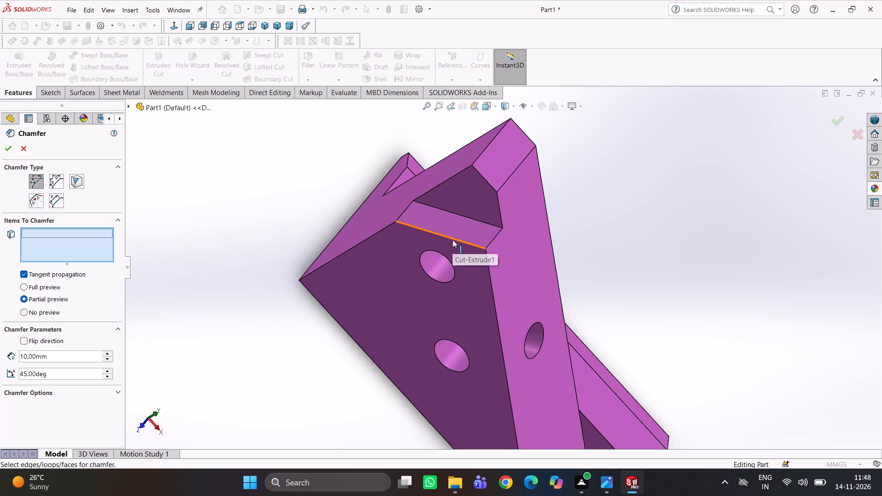
middle_drag(520, 234, 491, 216)
scroll(484, 253, up, 1)
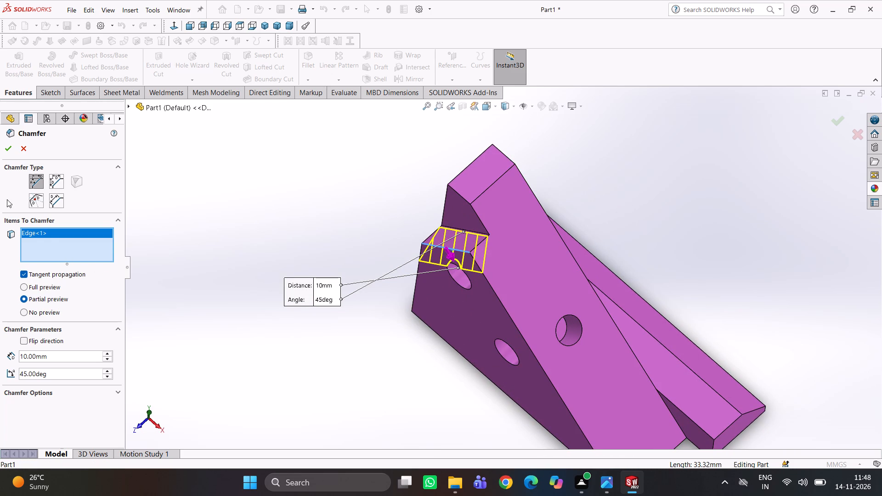
drag(68, 358, 0, 399)
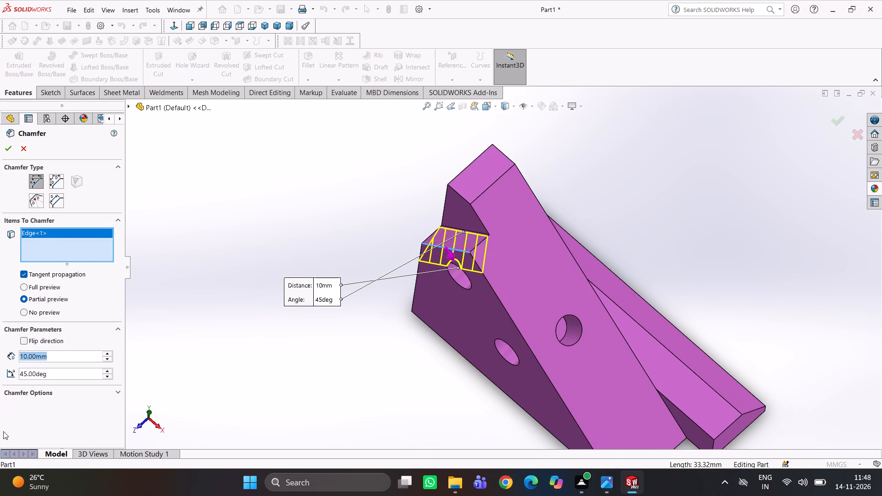
key(1)
key(Return)
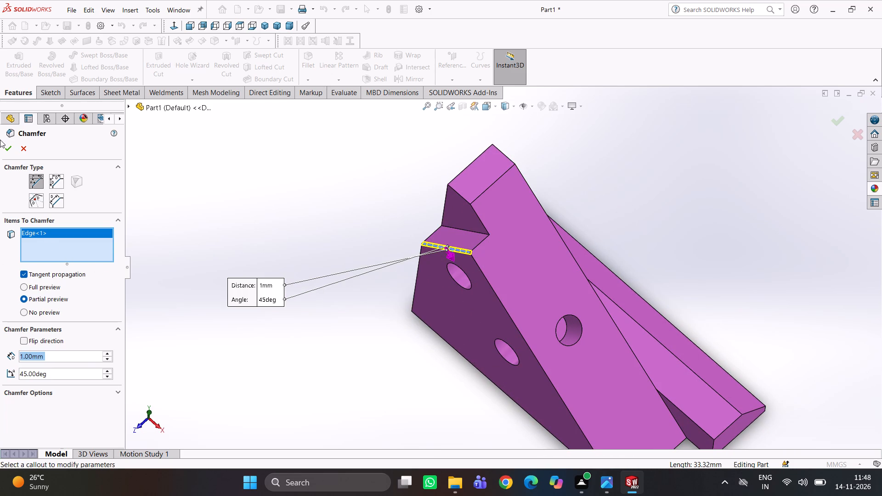
click(2, 144)
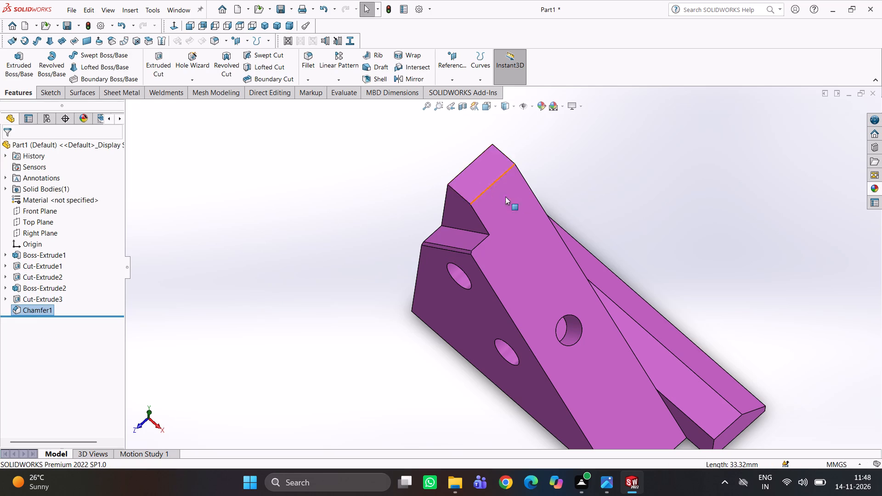
middle_drag(521, 201, 583, 224)
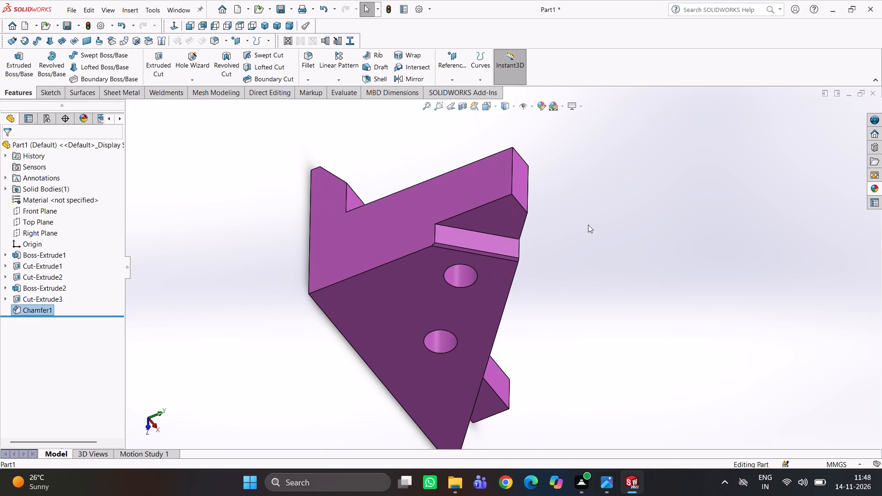
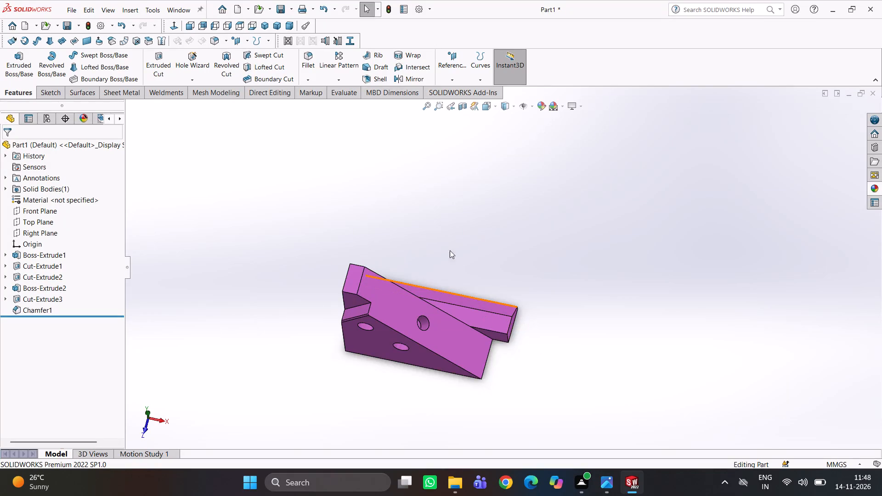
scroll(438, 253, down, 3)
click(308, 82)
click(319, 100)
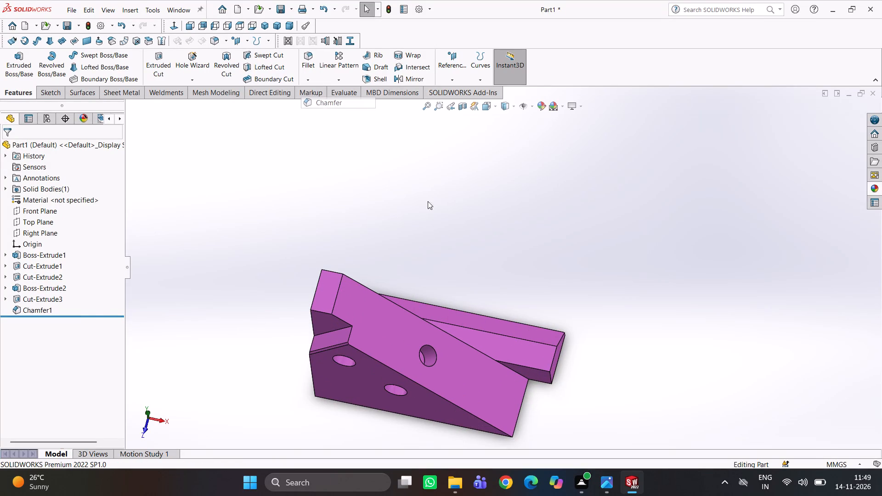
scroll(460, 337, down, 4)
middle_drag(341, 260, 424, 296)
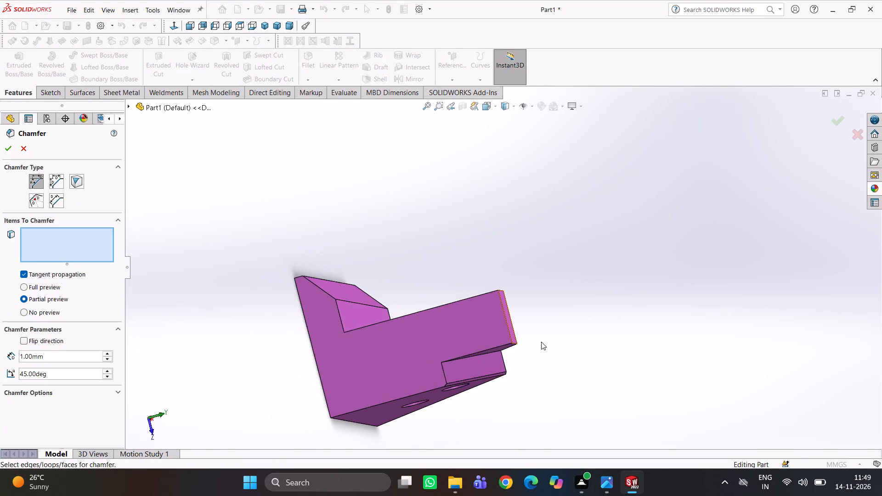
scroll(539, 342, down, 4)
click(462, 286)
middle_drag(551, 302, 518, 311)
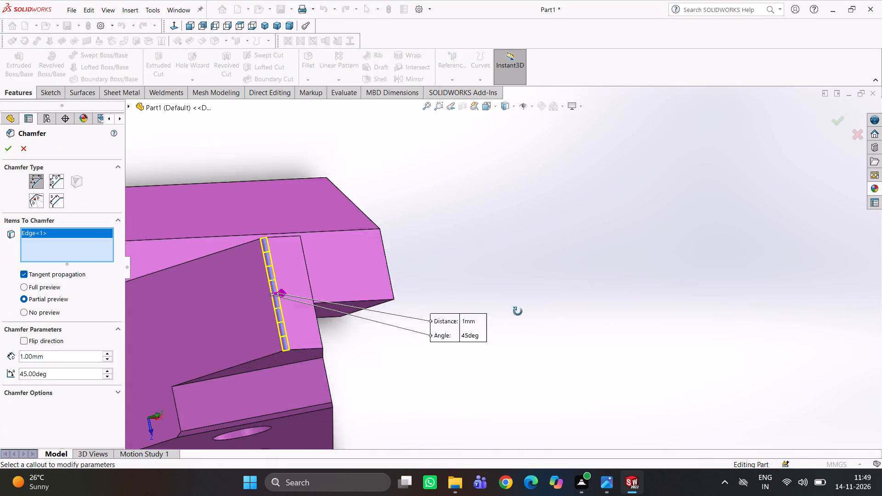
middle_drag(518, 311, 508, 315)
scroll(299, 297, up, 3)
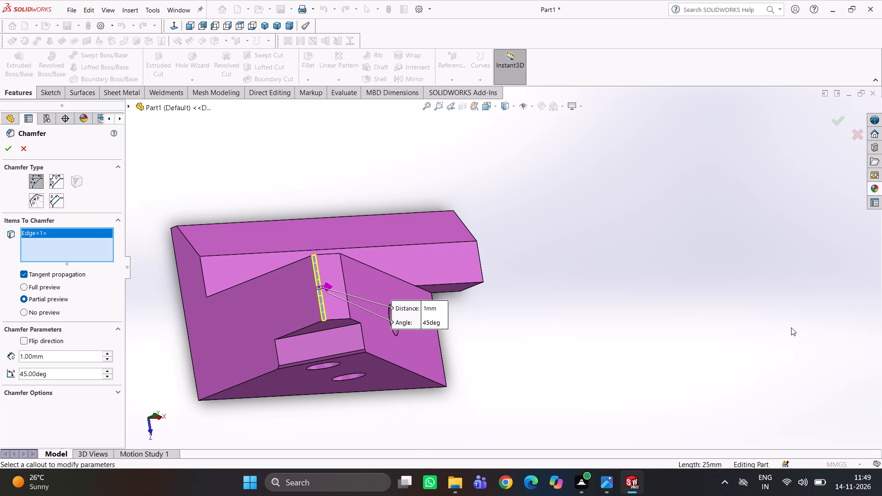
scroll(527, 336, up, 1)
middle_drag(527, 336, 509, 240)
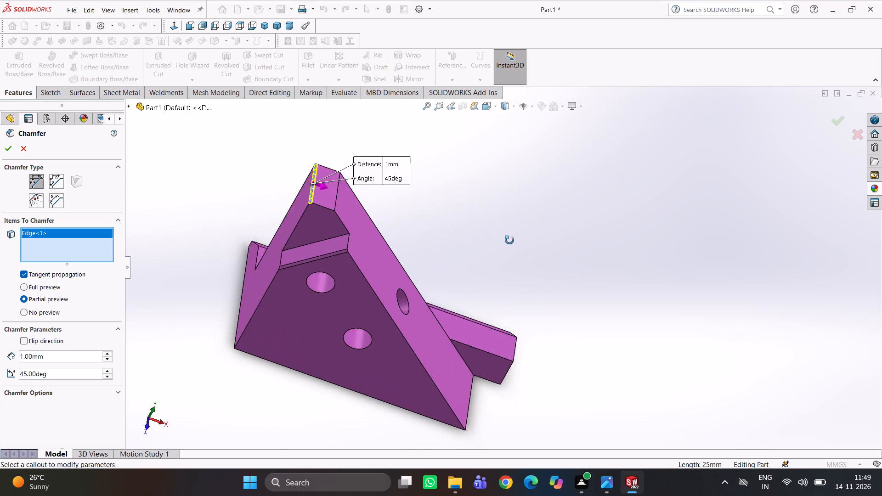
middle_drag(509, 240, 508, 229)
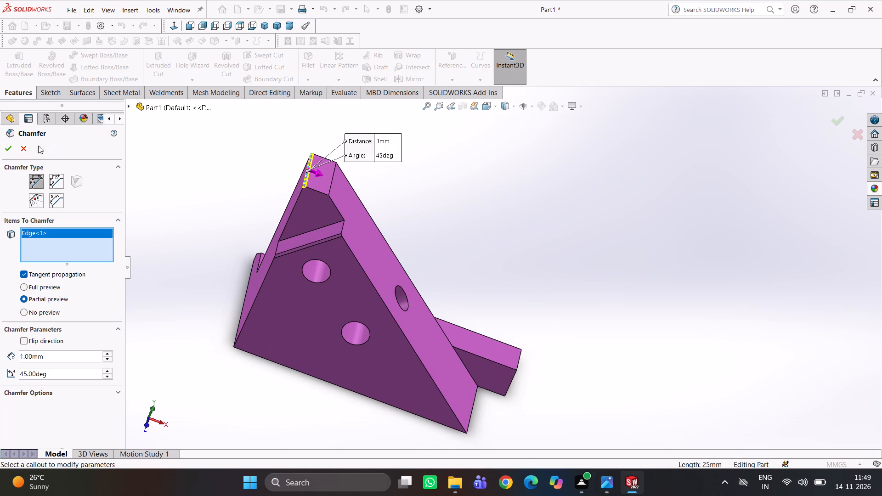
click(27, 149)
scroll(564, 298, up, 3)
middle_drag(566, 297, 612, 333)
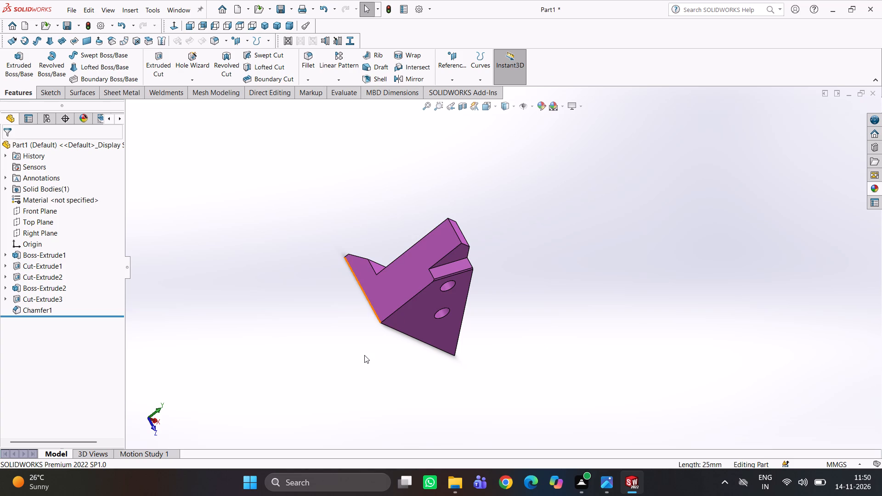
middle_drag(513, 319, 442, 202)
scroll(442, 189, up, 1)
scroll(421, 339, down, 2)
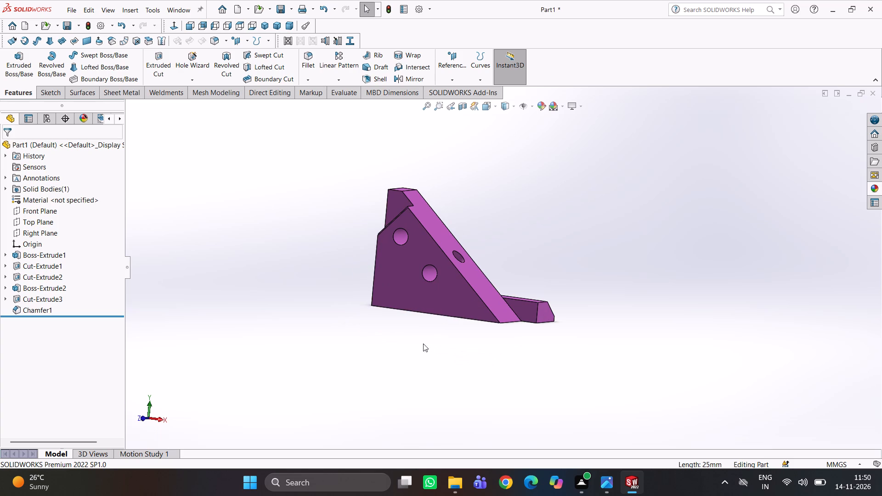
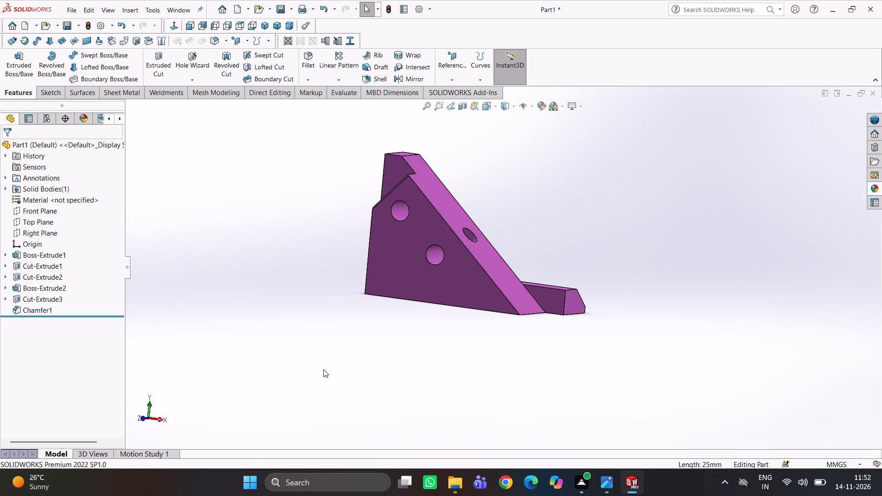
Chamfer the sloped-face hole's outer edge and both end edges of the two gusset side holes 1 mm at 45°.
scroll(398, 237, down, 1)
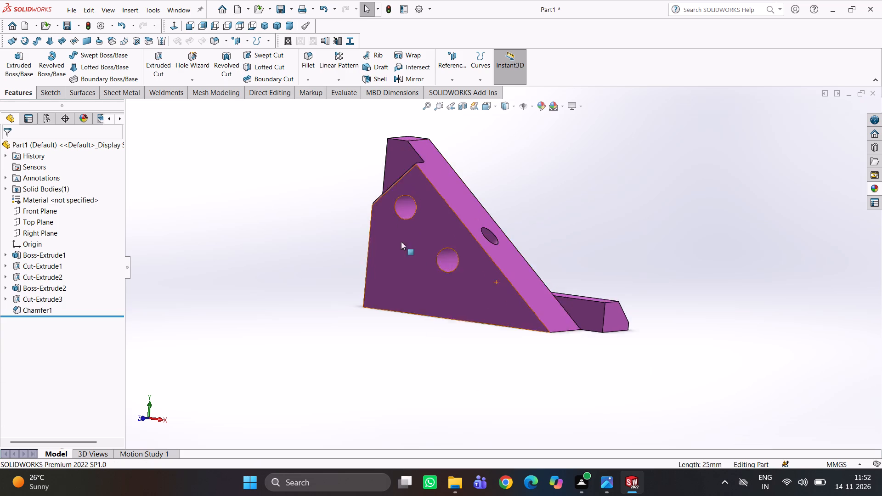
scroll(401, 242, down, 2)
middle_drag(493, 248, 472, 331)
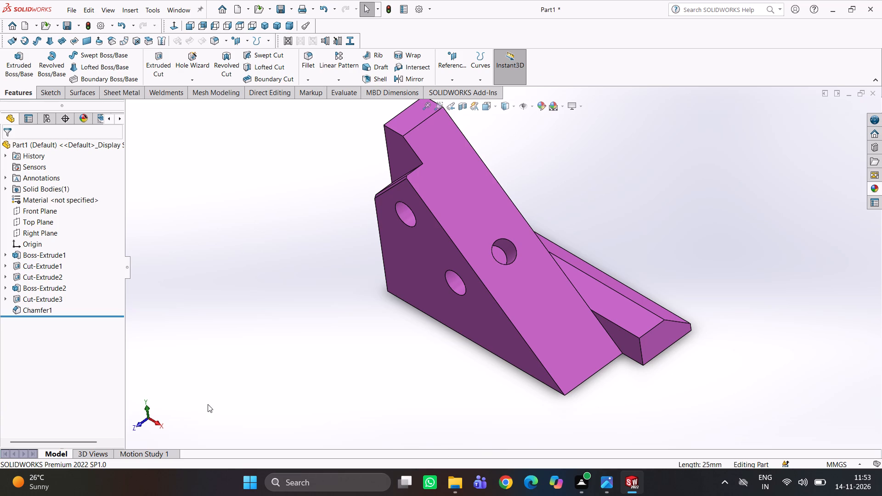
scroll(490, 254, down, 3)
middle_drag(560, 205, 549, 264)
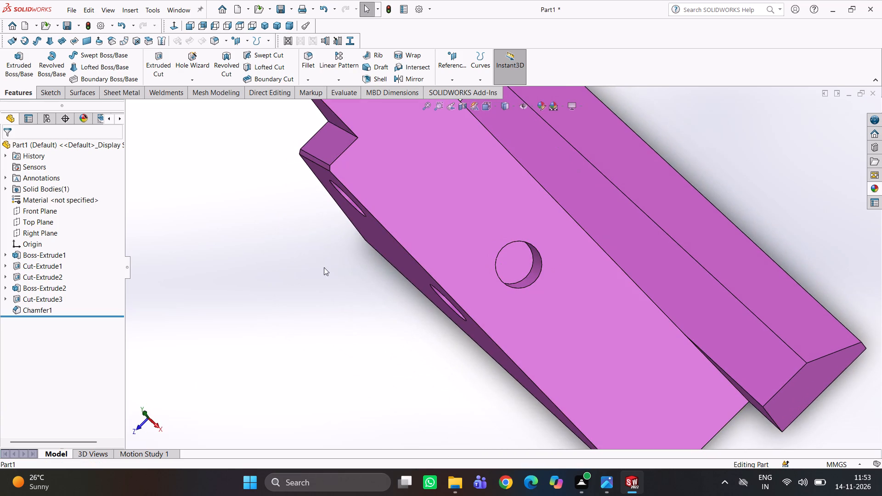
click(306, 81)
drag(316, 100, 324, 105)
click(537, 250)
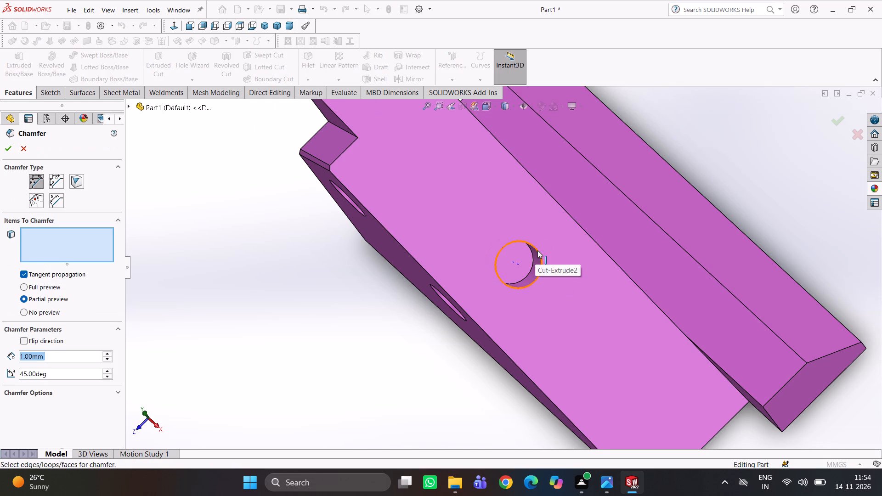
middle_drag(537, 266, 602, 162)
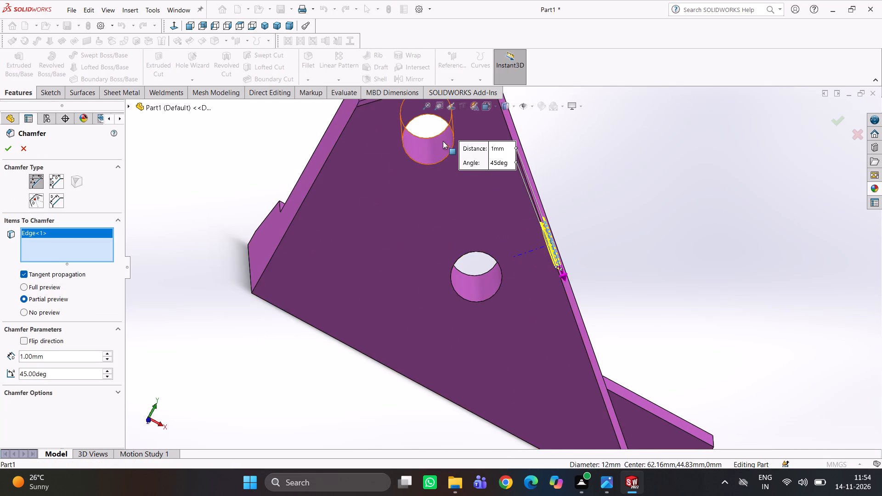
scroll(443, 141, up, 1)
scroll(443, 161, down, 3)
click(456, 143)
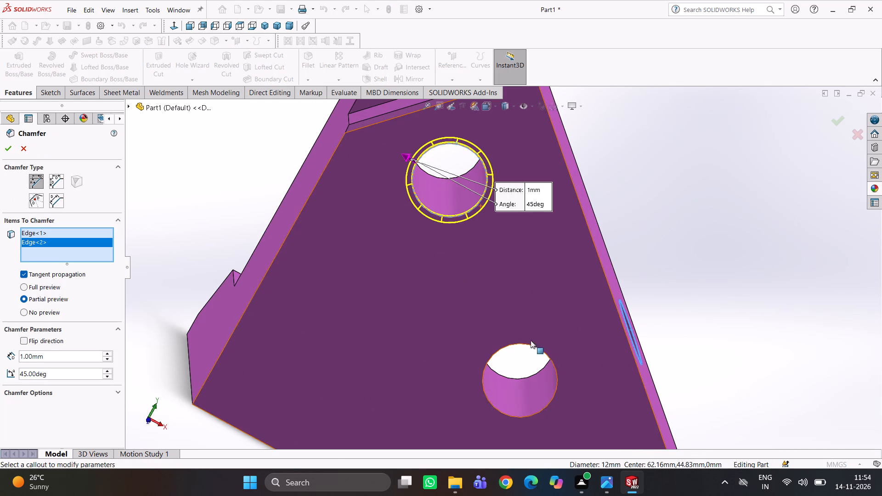
click(532, 346)
scroll(611, 344, up, 4)
middle_drag(623, 330, 467, 341)
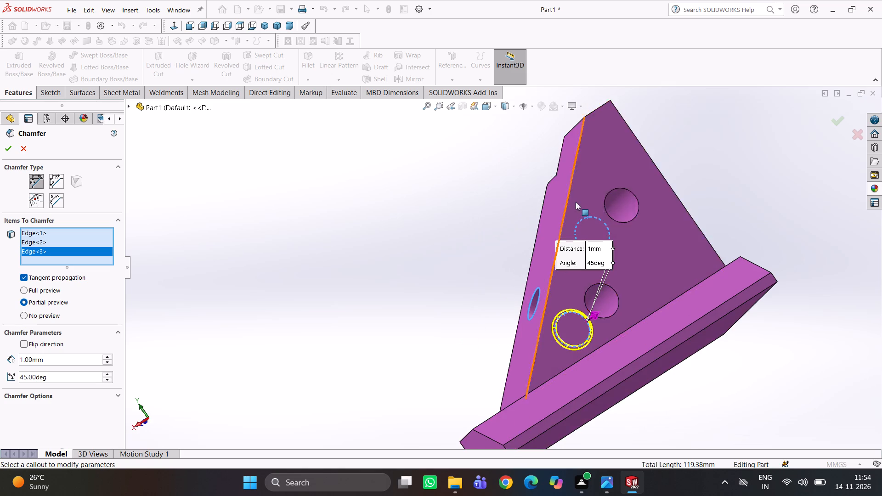
scroll(590, 202, down, 2)
click(626, 191)
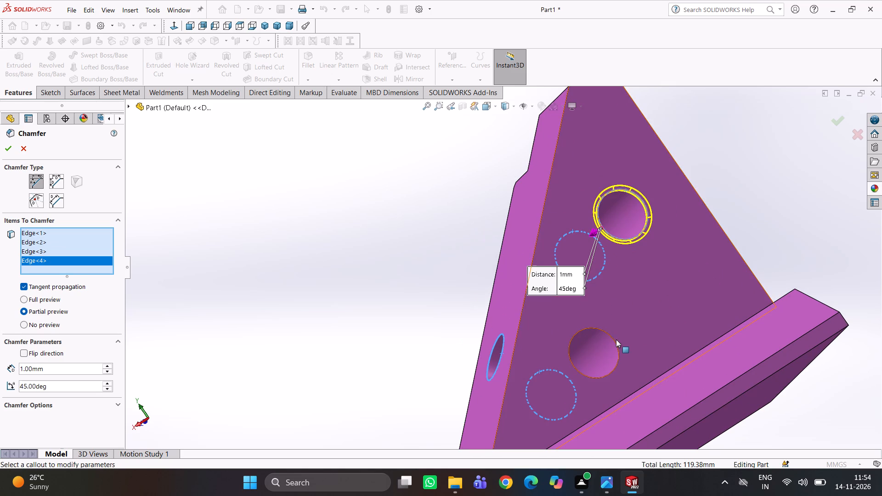
click(616, 339)
click(623, 332)
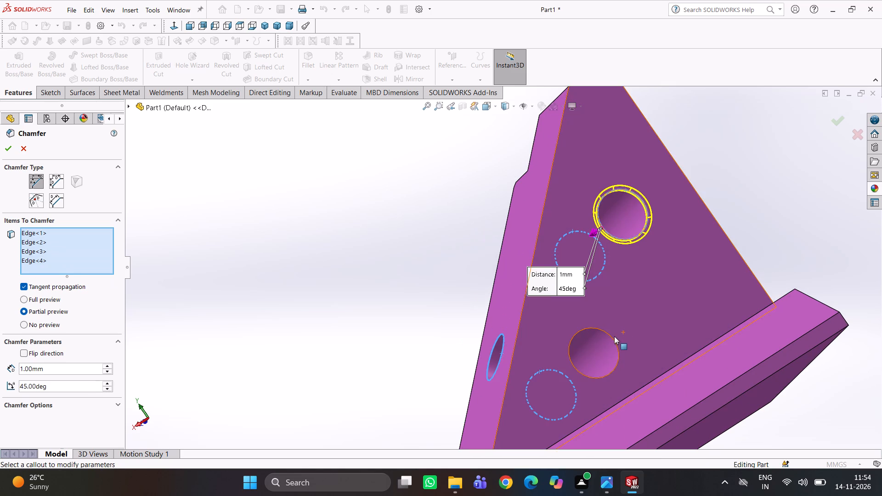
click(610, 336)
scroll(619, 338, up, 3)
middle_drag(646, 341, 686, 364)
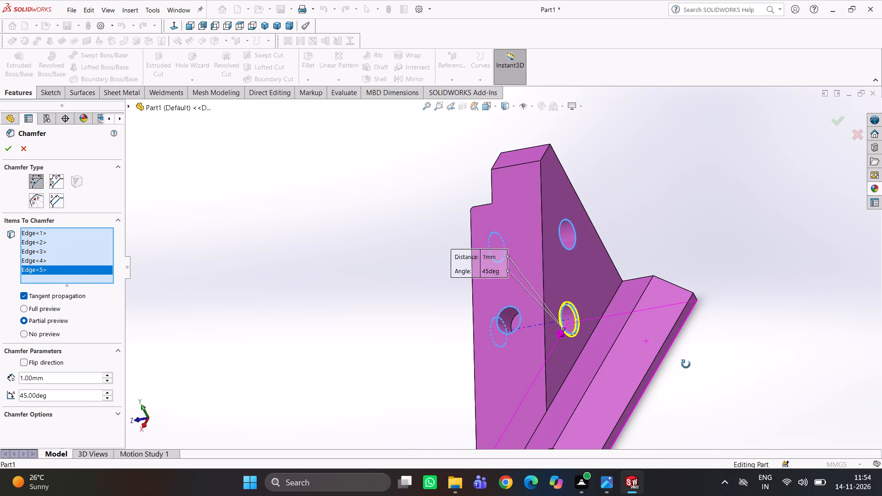
middle_drag(686, 364, 686, 364)
click(7, 147)
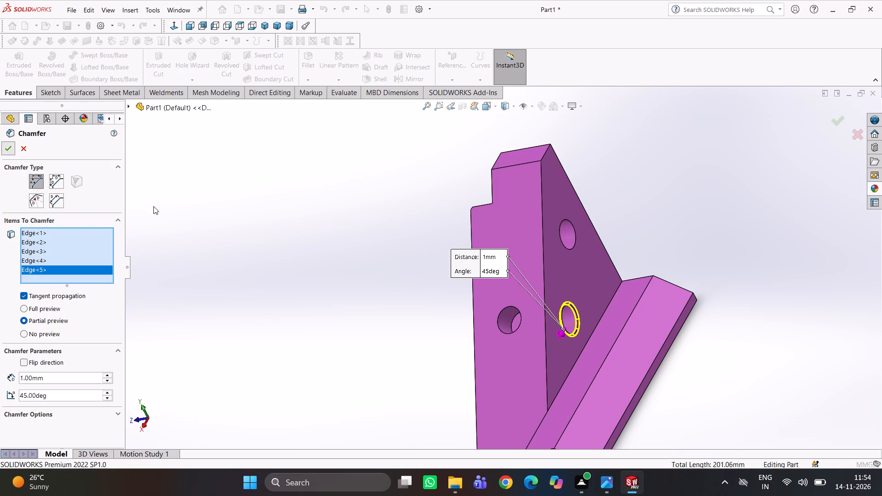
Examine the chamfered holes, the notch and the bevelled base from several sides of the part.
middle_drag(328, 256, 482, 272)
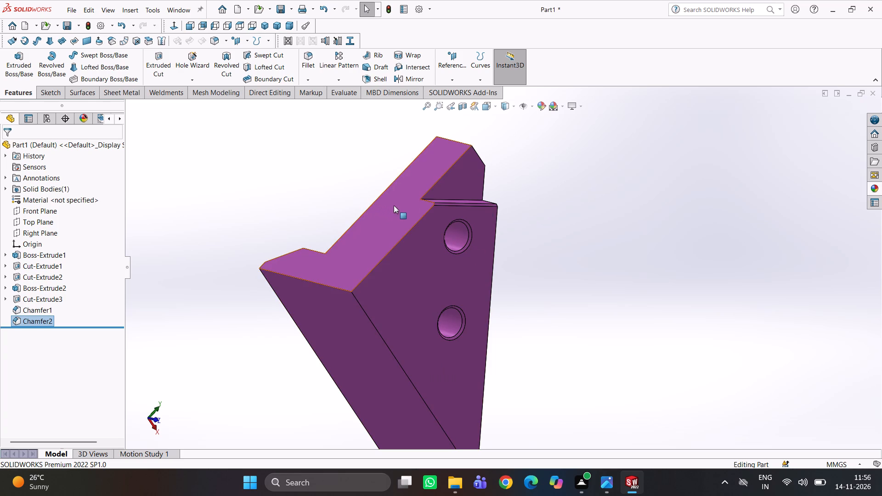
scroll(445, 240, up, 3)
middle_drag(556, 285, 469, 295)
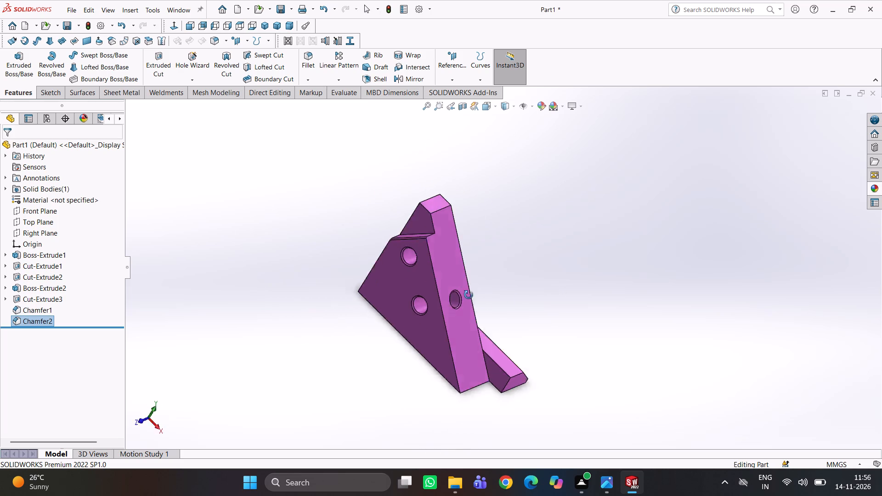
middle_drag(469, 295, 460, 275)
scroll(464, 275, down, 4)
middle_drag(491, 288, 442, 297)
scroll(466, 287, up, 5)
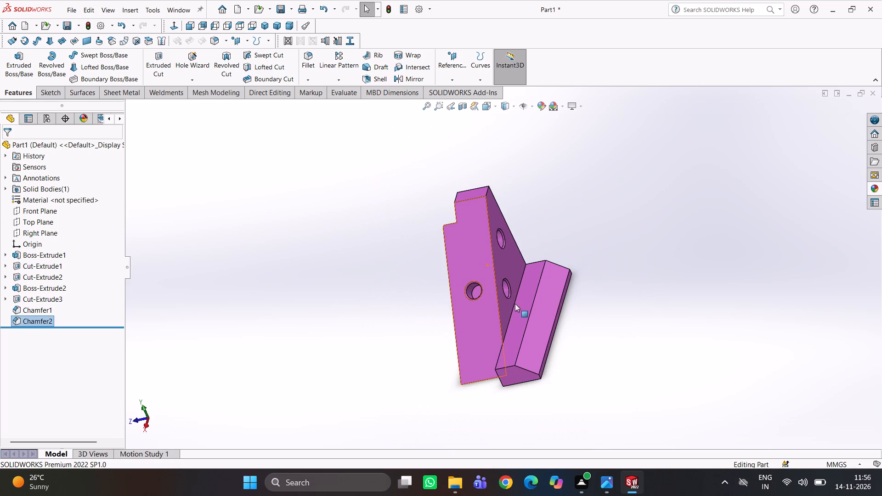
scroll(512, 310, down, 1)
middle_drag(504, 321, 535, 356)
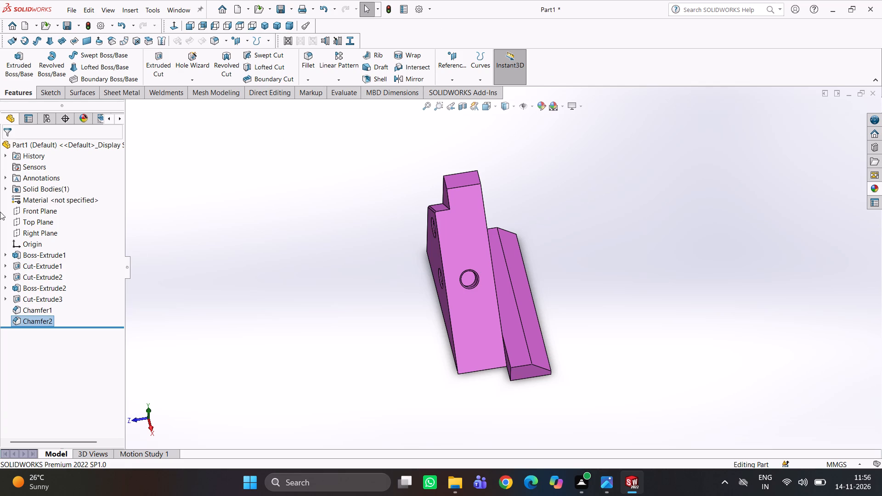
scroll(319, 296, up, 2)
middle_drag(469, 301, 467, 193)
scroll(467, 195, up, 1)
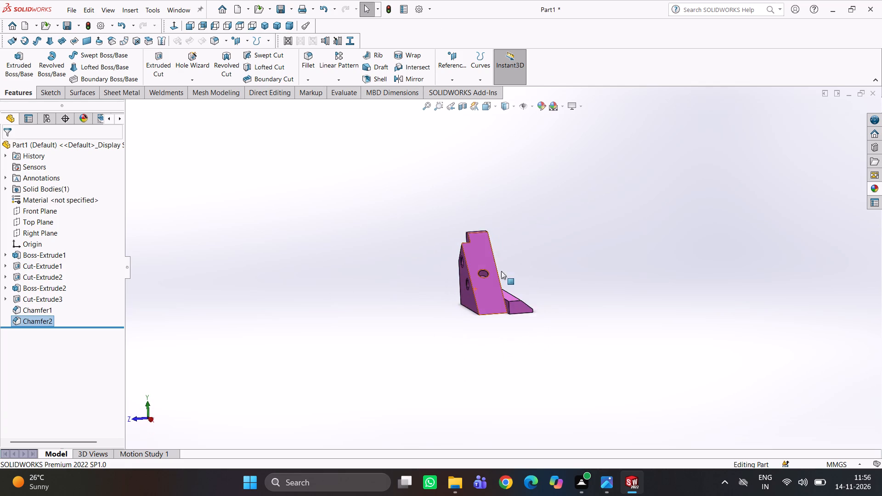
scroll(551, 314, down, 4)
middle_drag(528, 305, 613, 349)
scroll(413, 162, down, 5)
middle_drag(384, 200, 362, 241)
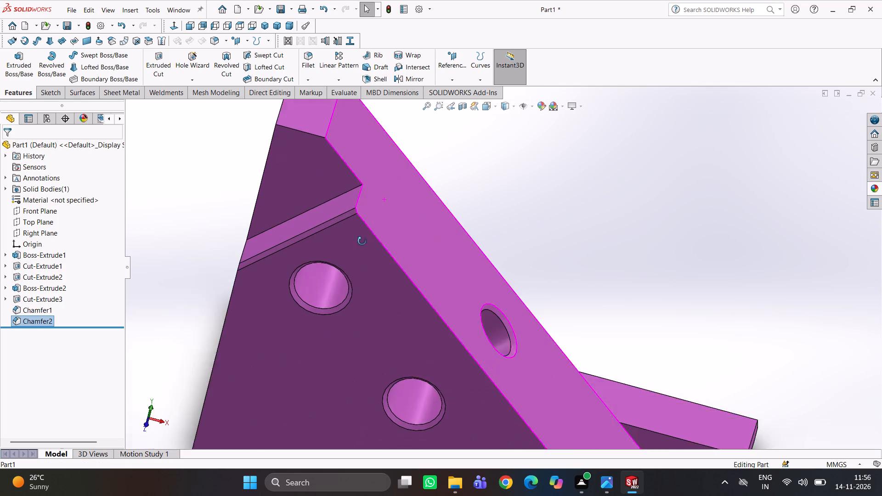
middle_drag(362, 241, 360, 253)
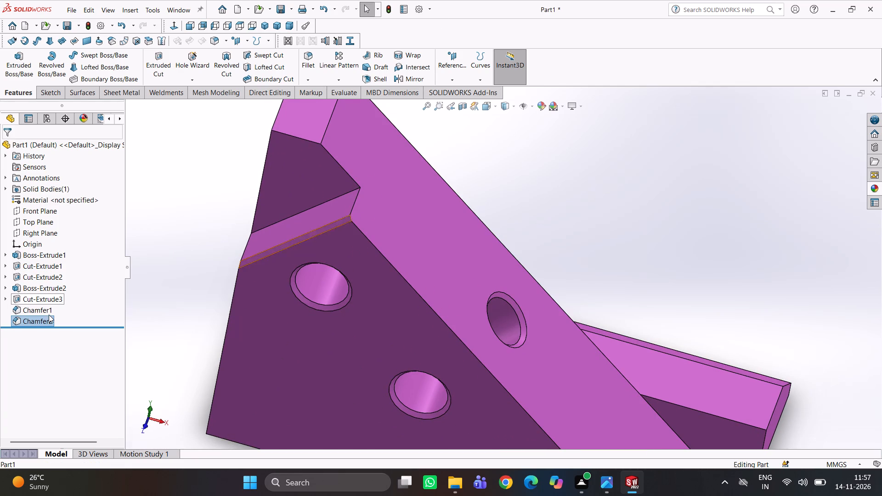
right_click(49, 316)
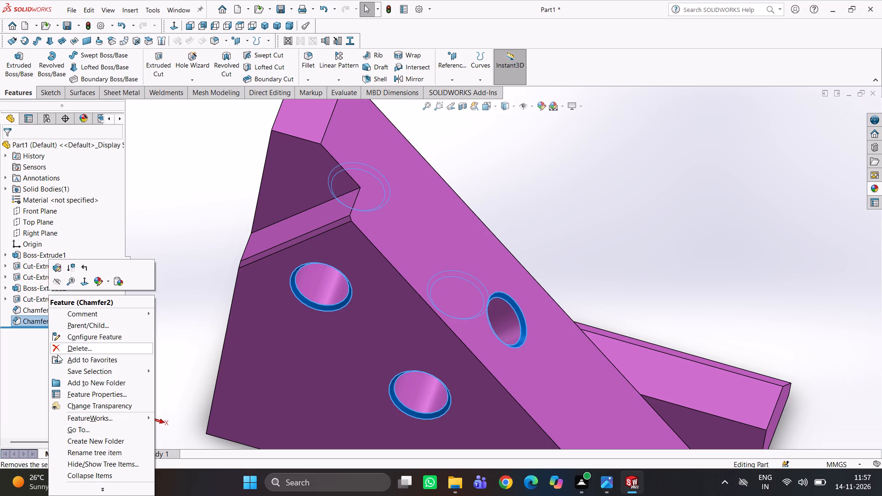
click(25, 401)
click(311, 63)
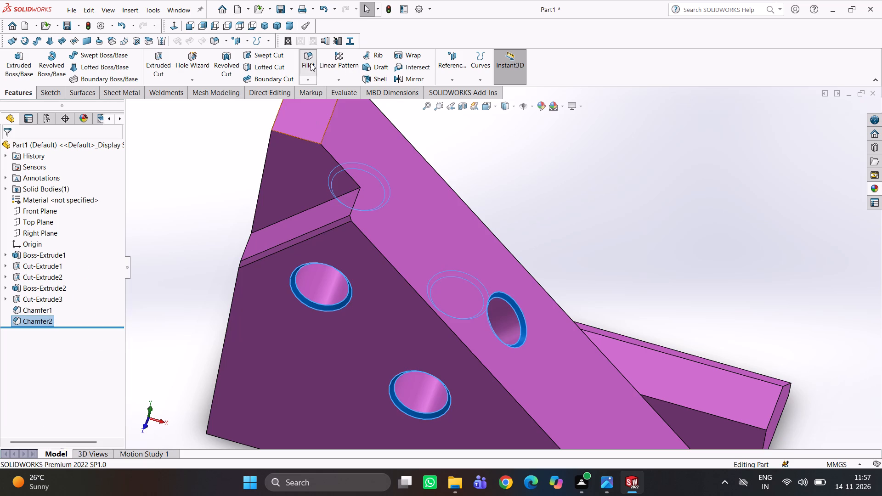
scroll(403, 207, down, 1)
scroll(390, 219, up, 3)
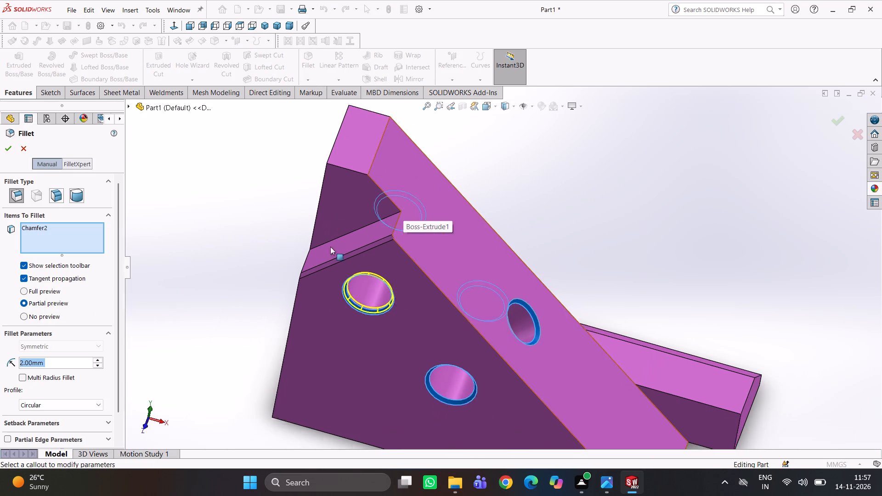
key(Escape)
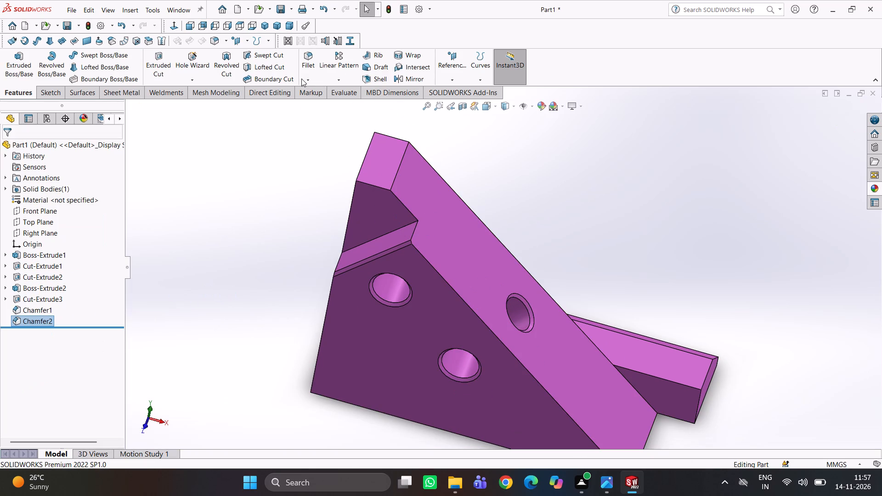
Fillet the gusset's long sloped edge on the bevelled-base side with a 2 mm radius.
click(314, 67)
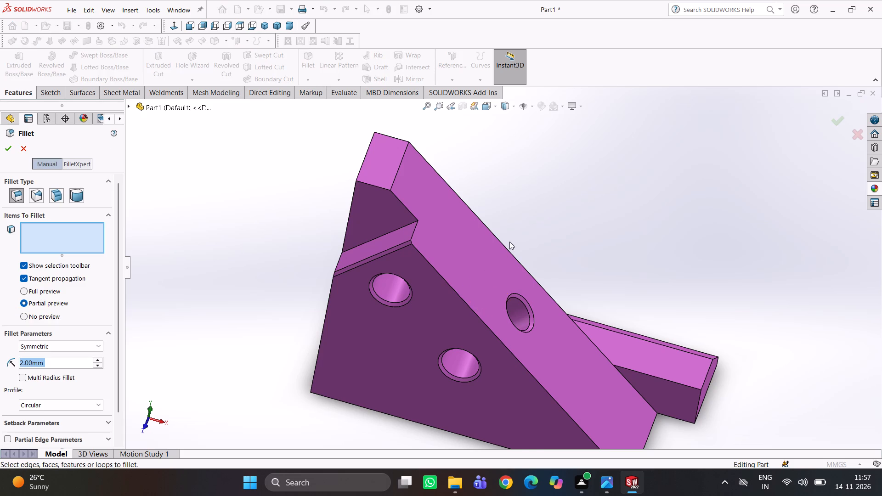
middle_drag(518, 242, 503, 258)
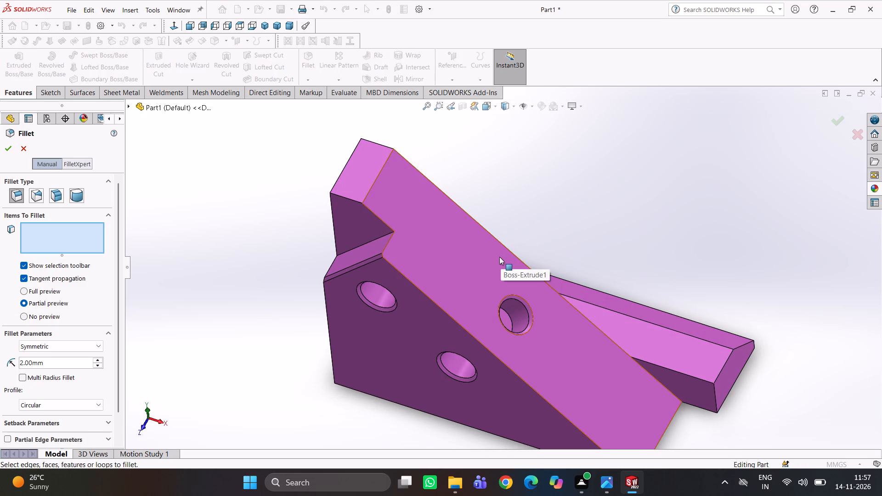
scroll(599, 215, up, 4)
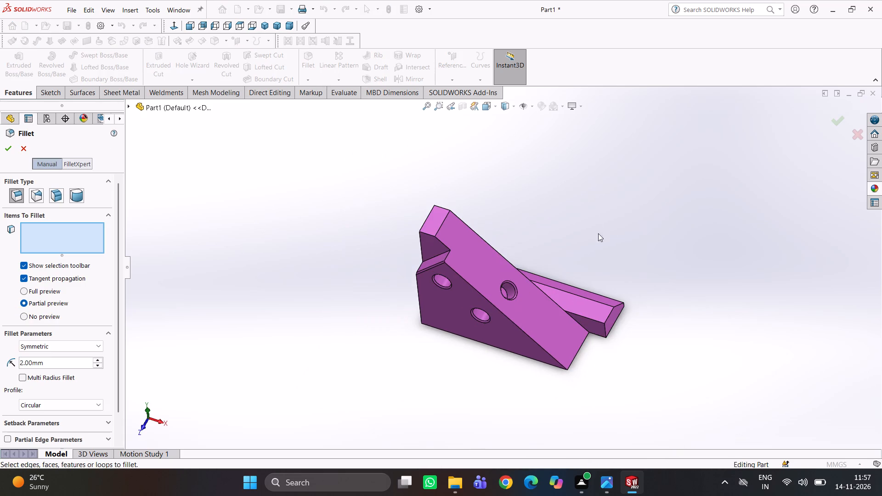
middle_drag(581, 250, 535, 302)
scroll(577, 253, down, 1)
click(537, 301)
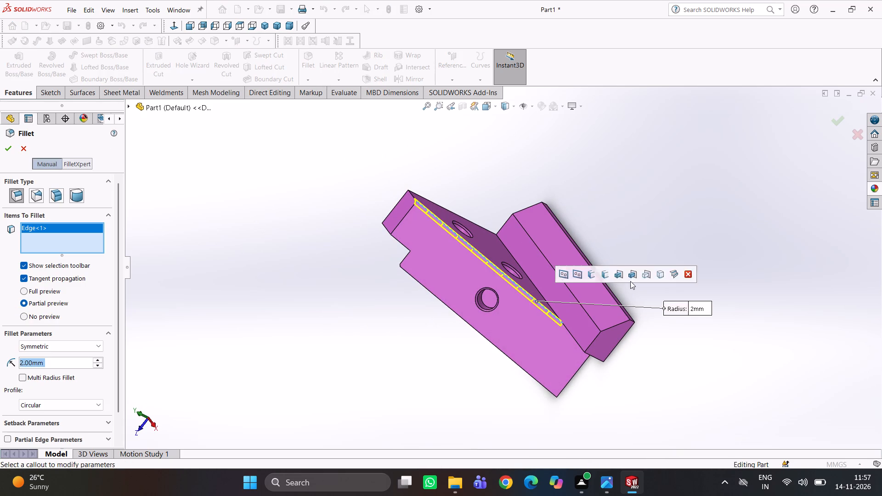
middle_drag(630, 281, 695, 183)
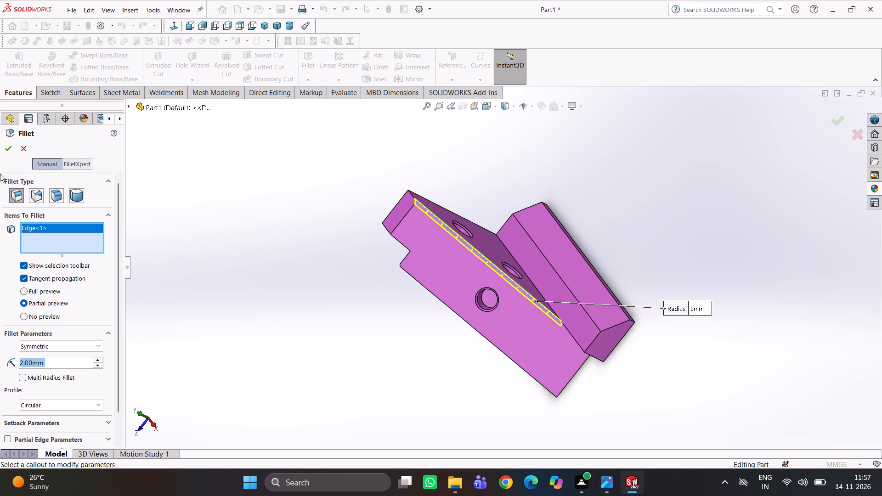
click(1, 153)
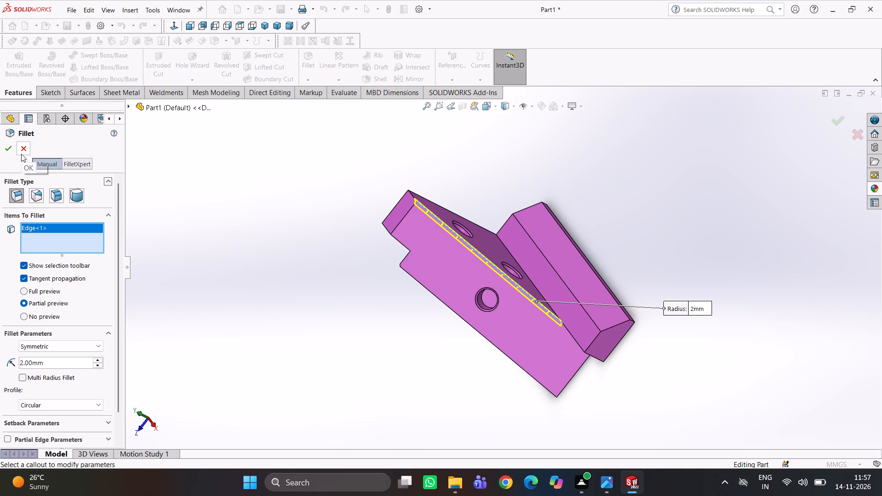
click(8, 148)
Fillet the opposite long sloped edge, on the notched side of the gusset, with a 2 mm radius.
scroll(529, 361, up, 3)
middle_drag(545, 352, 617, 305)
scroll(524, 321, down, 4)
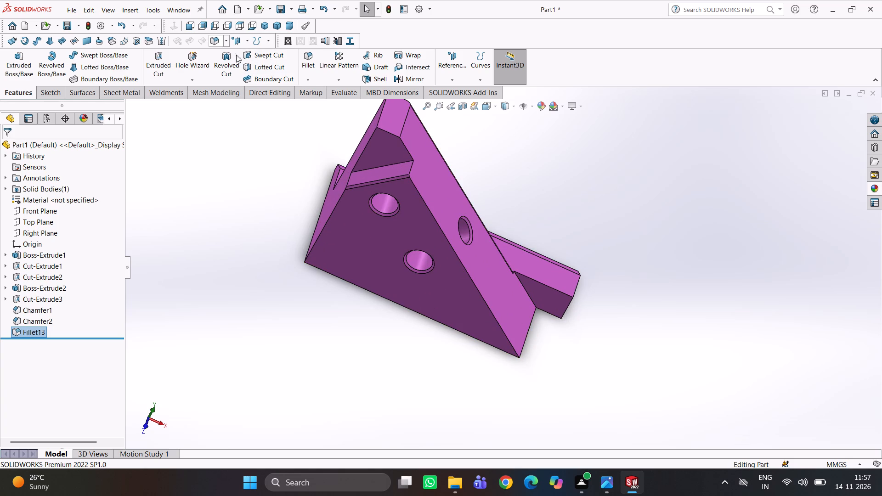
click(305, 61)
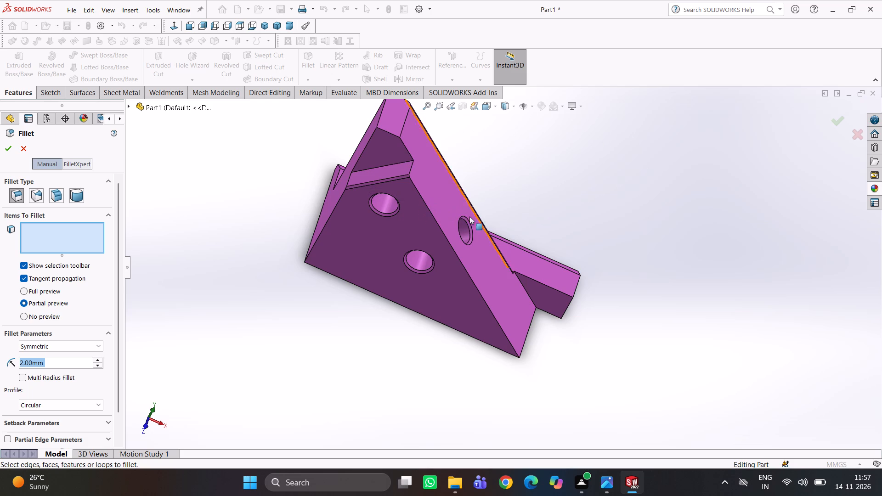
click(435, 218)
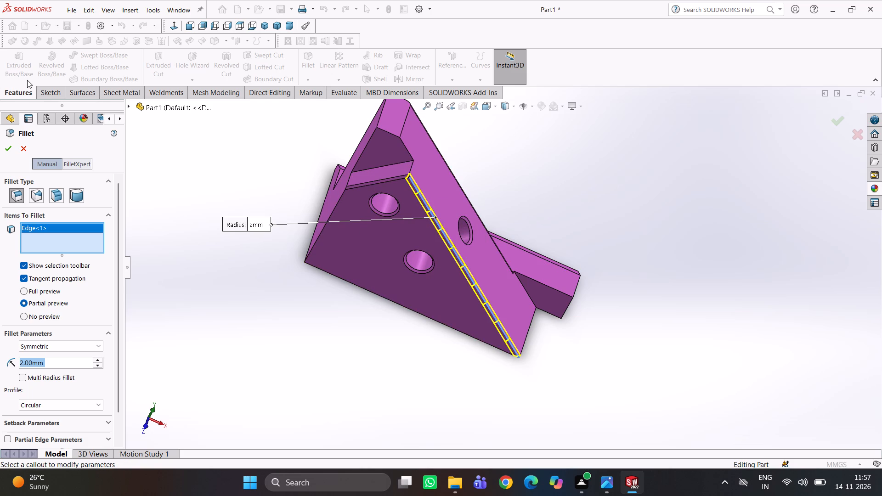
click(12, 147)
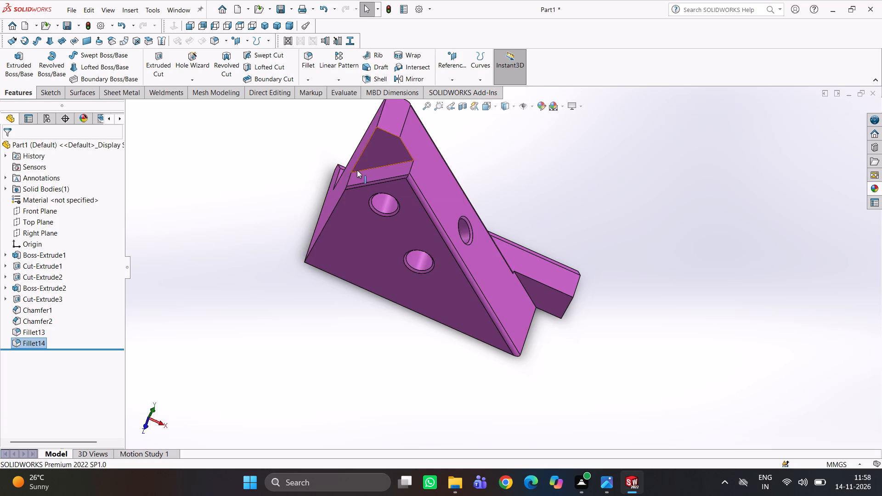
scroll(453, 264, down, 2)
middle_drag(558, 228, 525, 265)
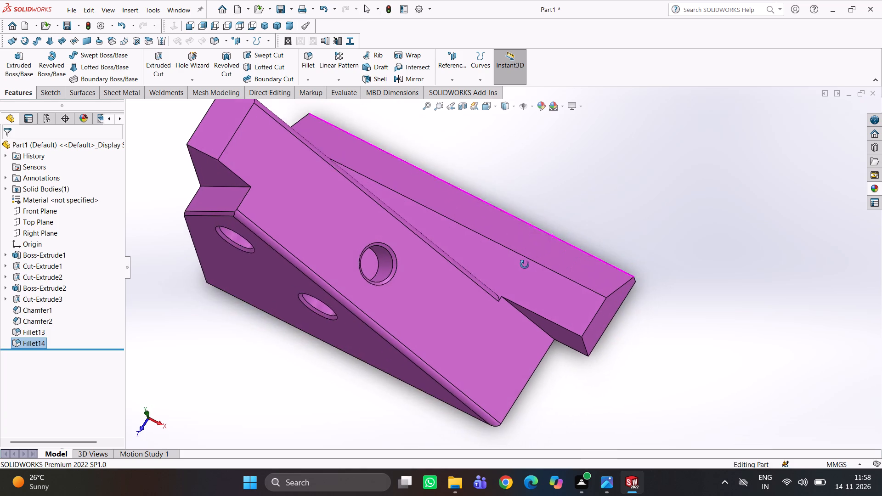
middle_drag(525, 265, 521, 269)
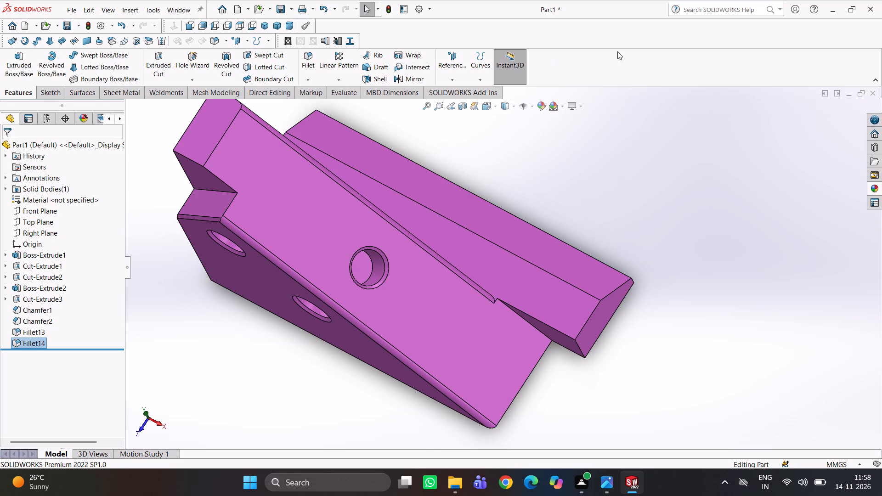
Examine the finished gusset from several angles, checking the filleted sloped edges, the chamfered holes and the bevelled base.
middle_drag(576, 284, 602, 274)
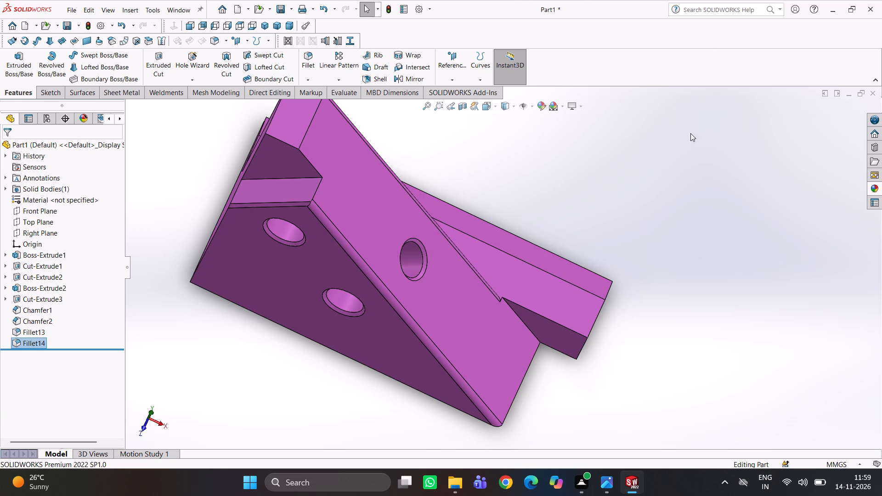
scroll(534, 249, up, 3)
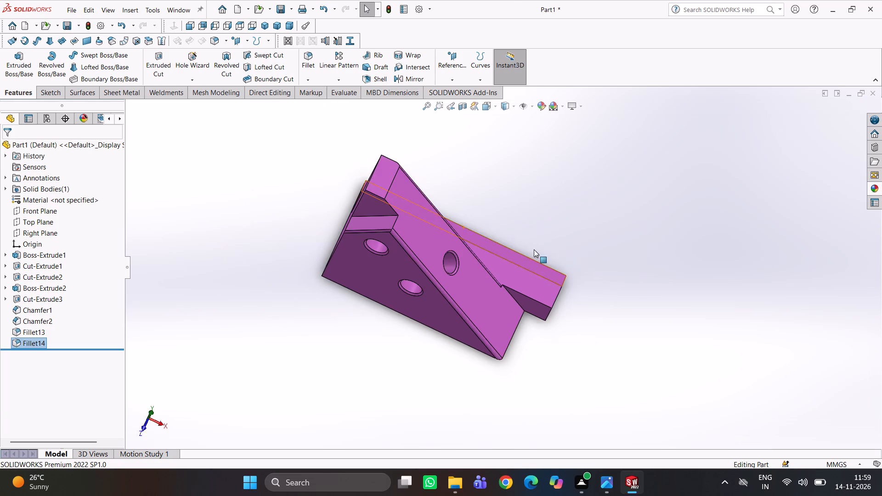
middle_drag(630, 288, 573, 228)
scroll(550, 274, down, 1)
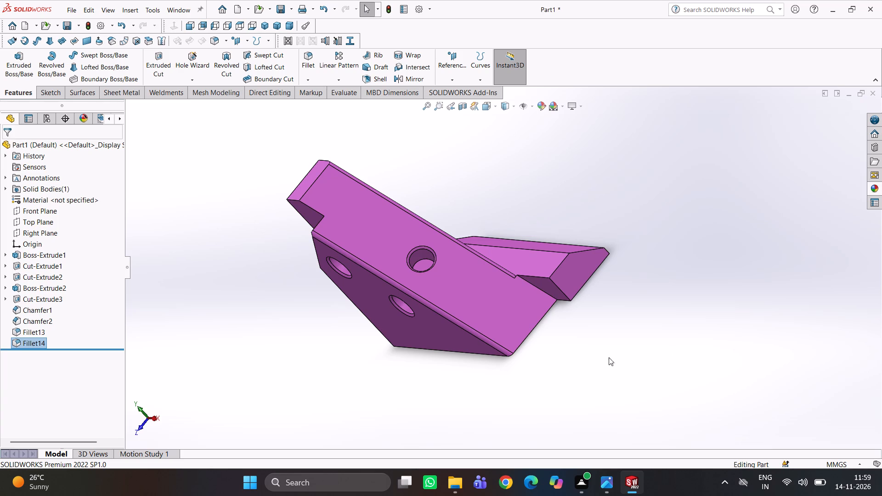
scroll(588, 362, up, 2)
middle_drag(587, 360, 616, 313)
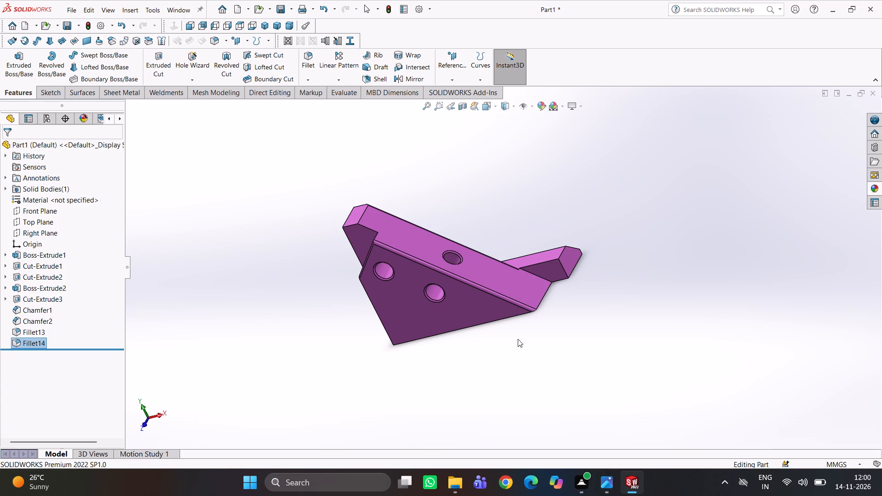
scroll(446, 293, down, 2)
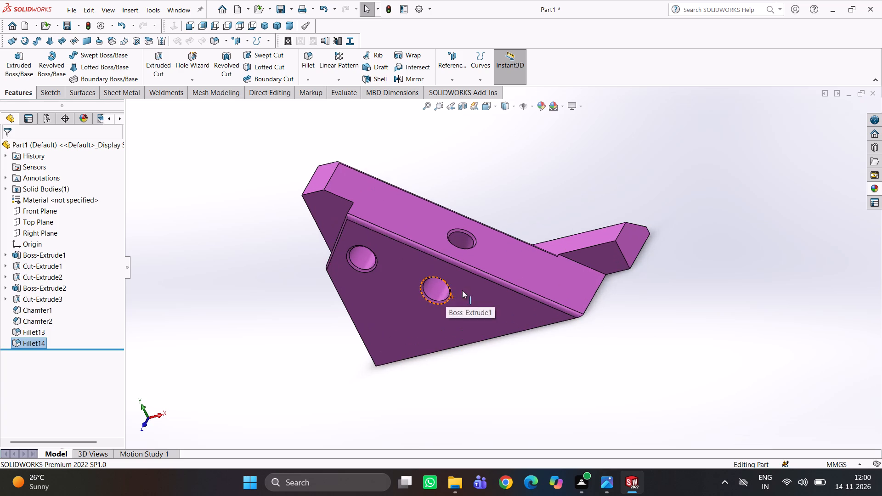
middle_drag(469, 295, 543, 240)
scroll(582, 387, down, 4)
middle_drag(555, 326, 515, 347)
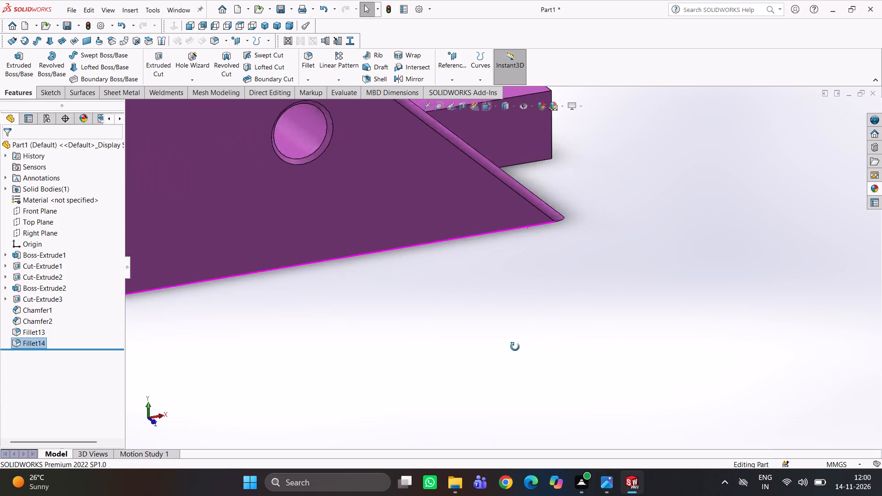
middle_drag(515, 347, 509, 347)
scroll(507, 341, up, 5)
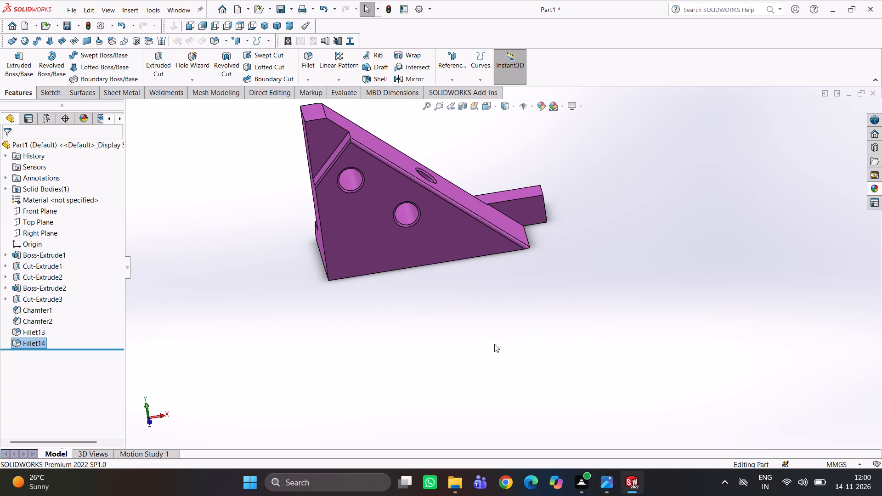
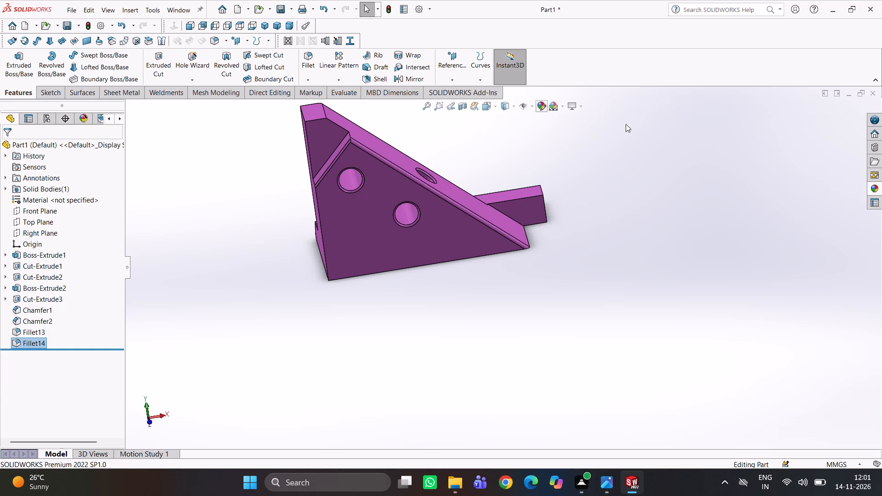
Look over the finished gusset once more from its holed face, its edge and its sloped side.
scroll(493, 238, down, 1)
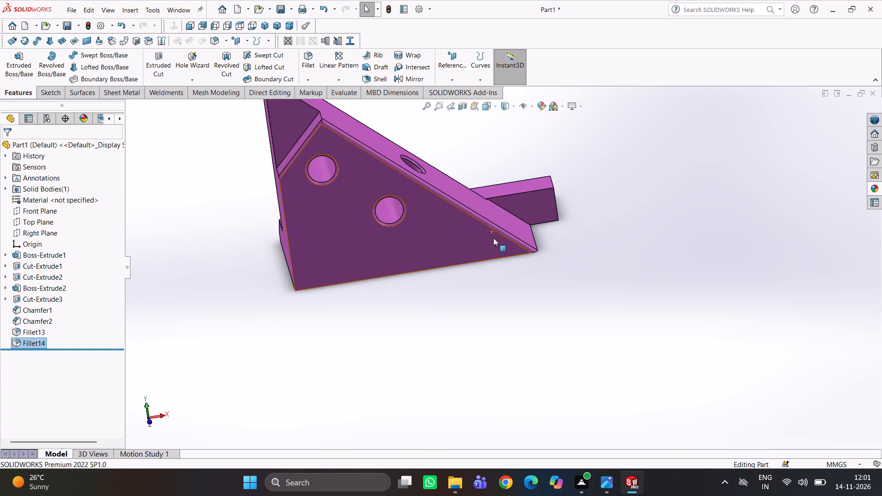
middle_drag(494, 233, 504, 180)
scroll(504, 180, up, 1)
scroll(516, 236, up, 3)
middle_drag(545, 258, 532, 259)
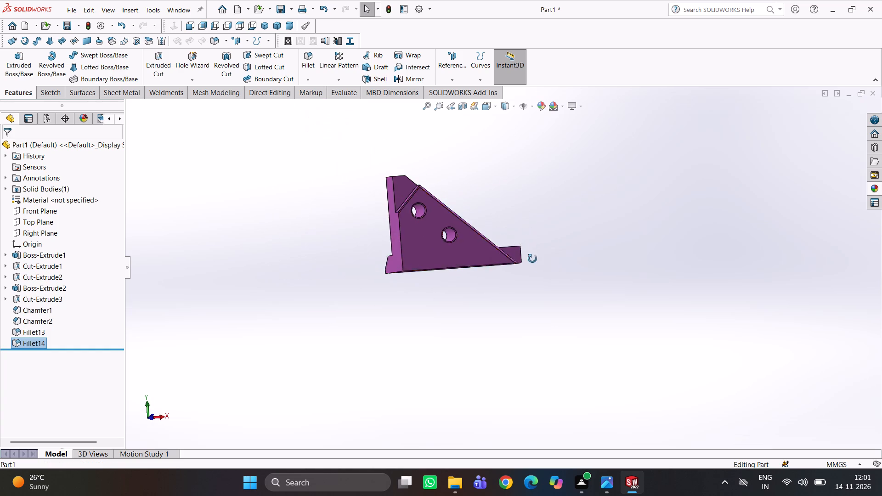
middle_drag(532, 259, 474, 248)
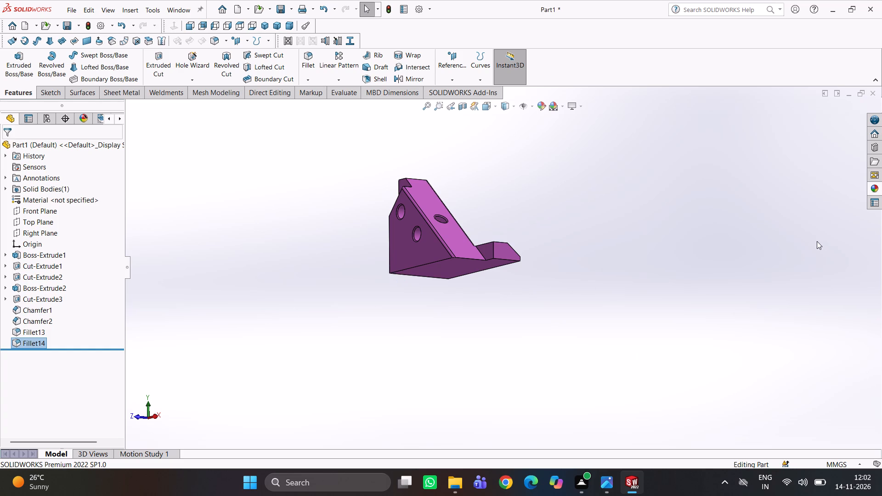
scroll(491, 263, up, 2)
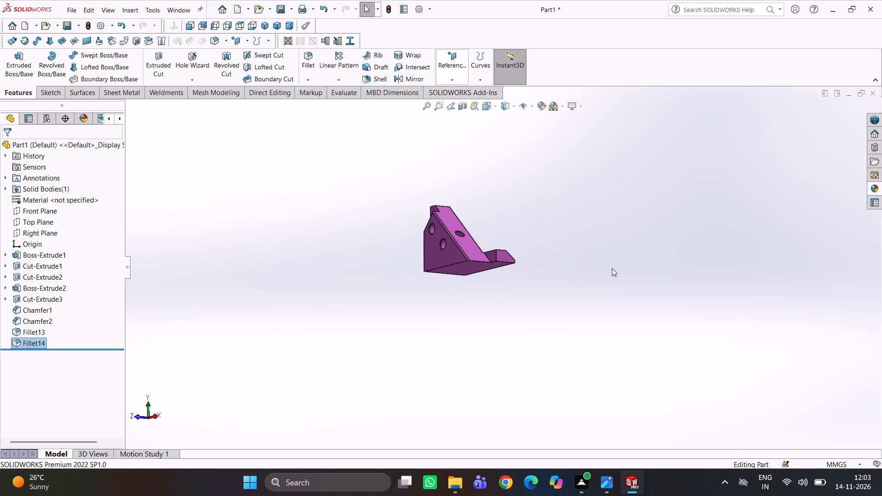
Create a new part document and start a sketch on the Front Plane.
key(ctrl+n)
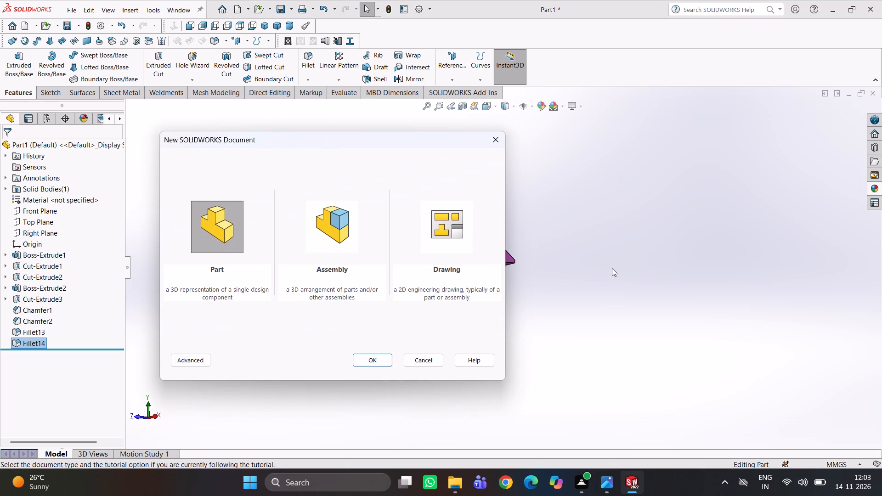
click(367, 357)
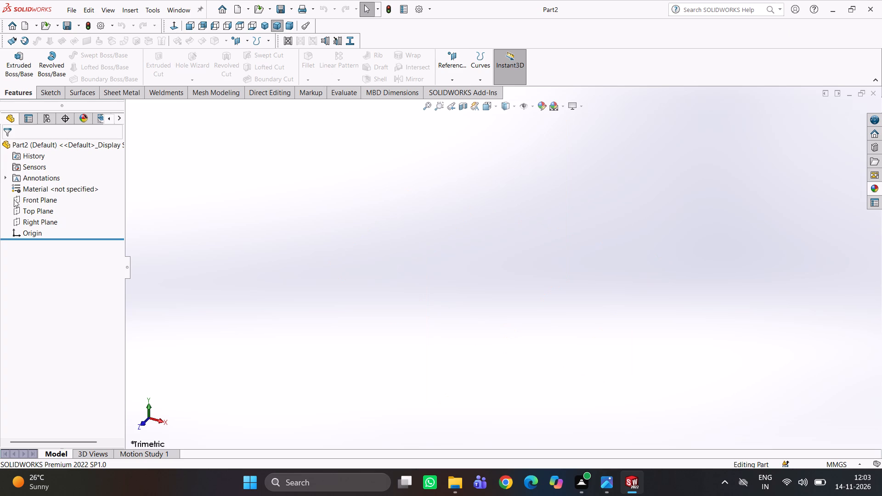
click(31, 196)
click(40, 180)
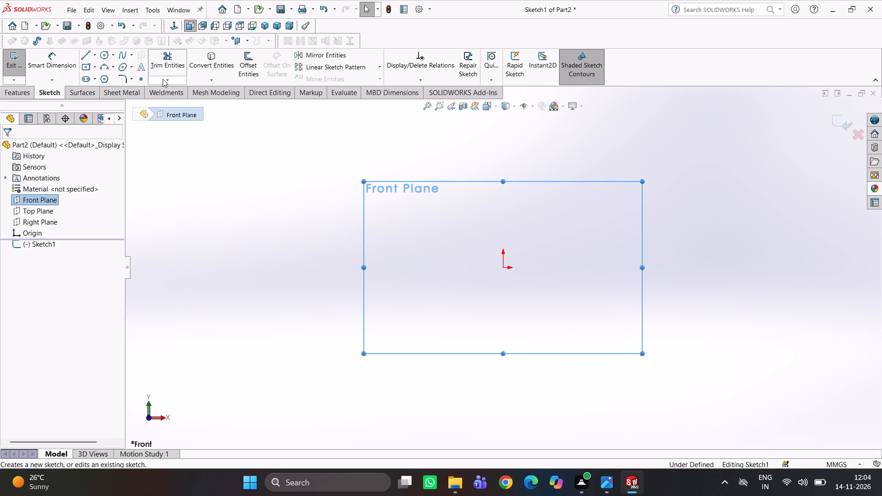
Sketch a vertical line about 51 mm long up from the origin, a tangent arc of about 13 mm radius and a short tangent line.
click(96, 55)
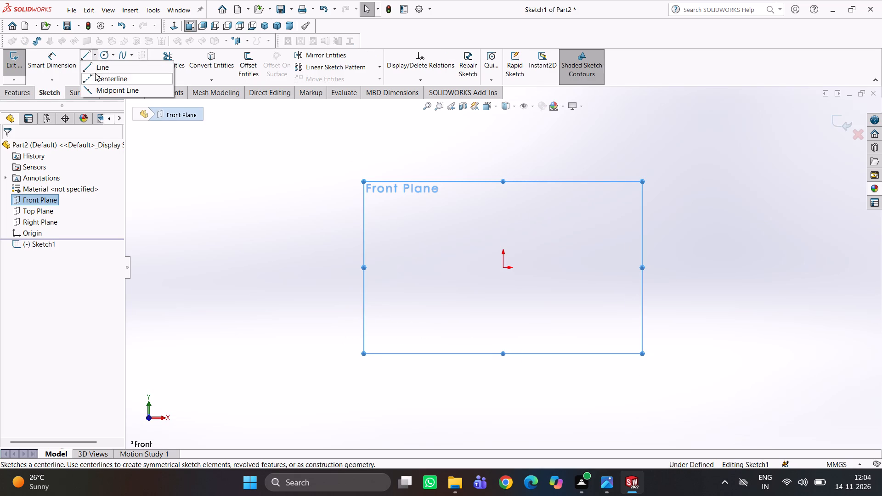
click(97, 67)
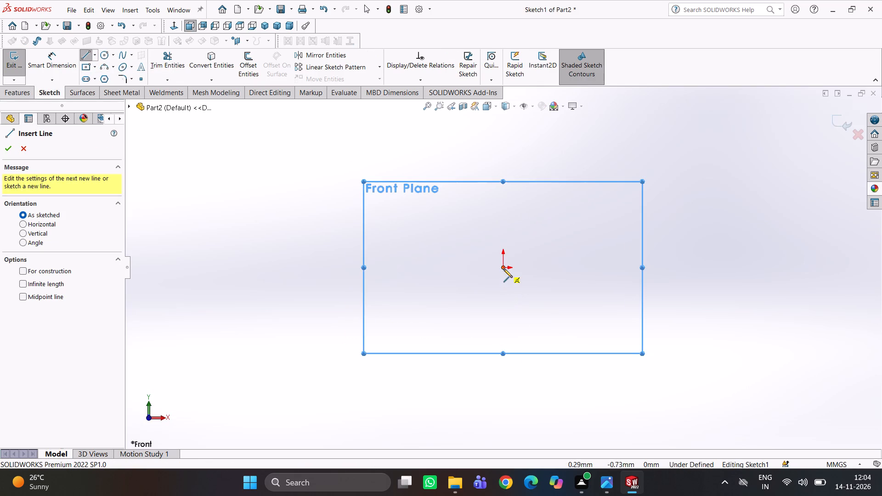
click(503, 269)
click(502, 188)
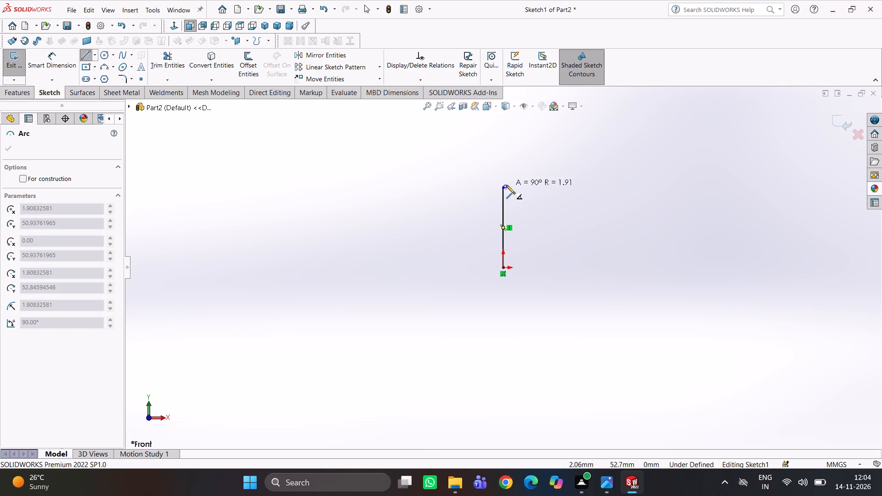
scroll(503, 186, down, 4)
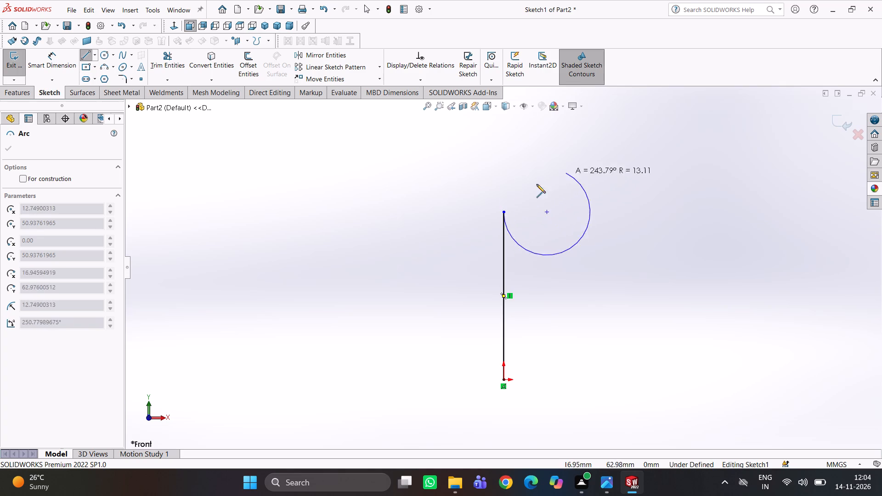
scroll(503, 209, down, 5)
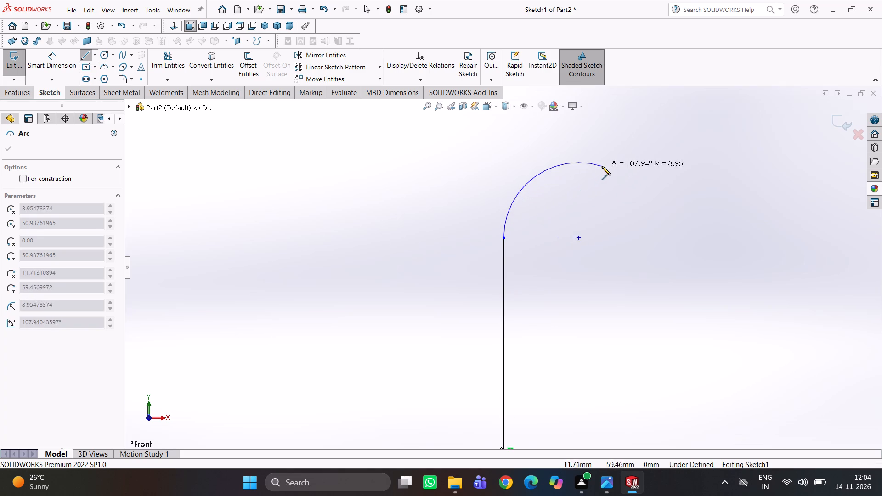
click(598, 130)
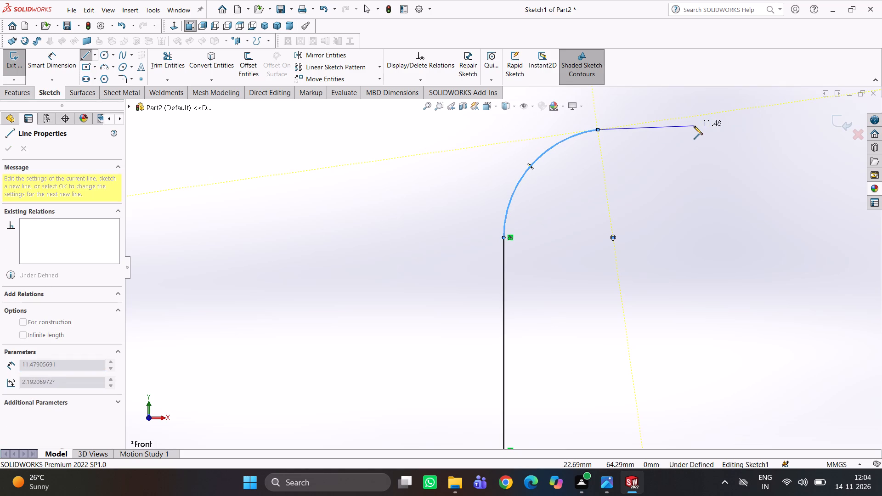
click(676, 116)
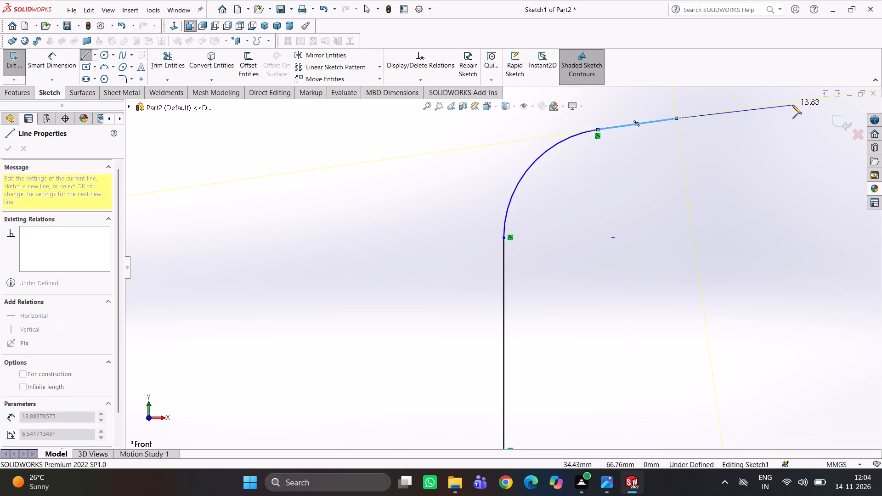
key(Escape)
scroll(579, 284, up, 2)
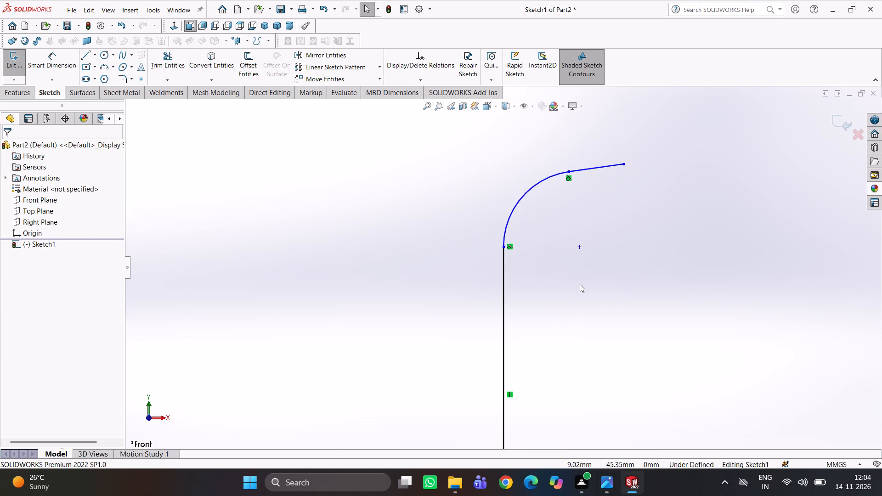
Dimension the arc's radius, keeping the size as drawn.
right_drag(632, 323, 610, 170)
click(529, 188)
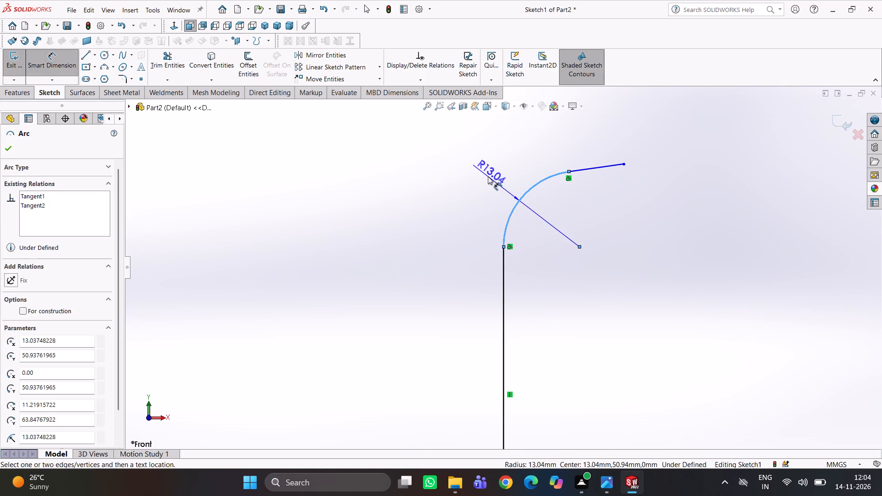
click(488, 176)
click(448, 161)
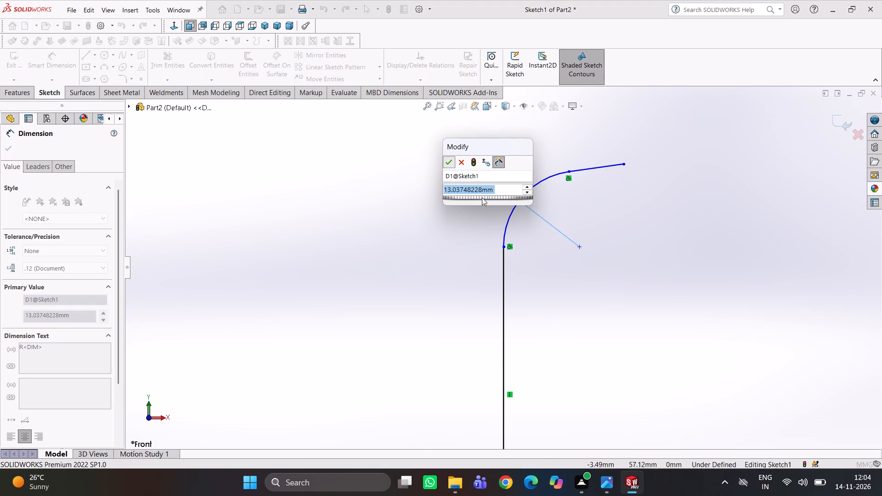
Dimension the vertical and horizontal distances from the origin to the free end of the short top line, keeping the drawn values.
scroll(768, 400, up, 2)
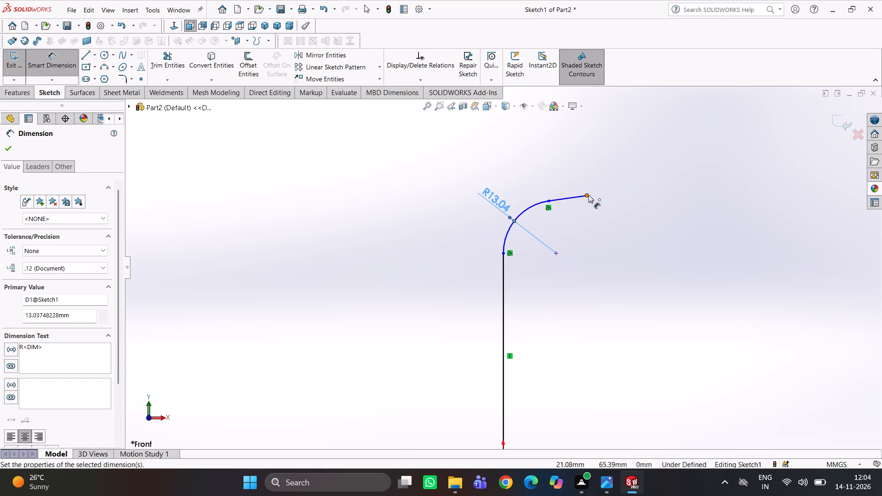
click(588, 195)
scroll(594, 259, up, 4)
click(503, 361)
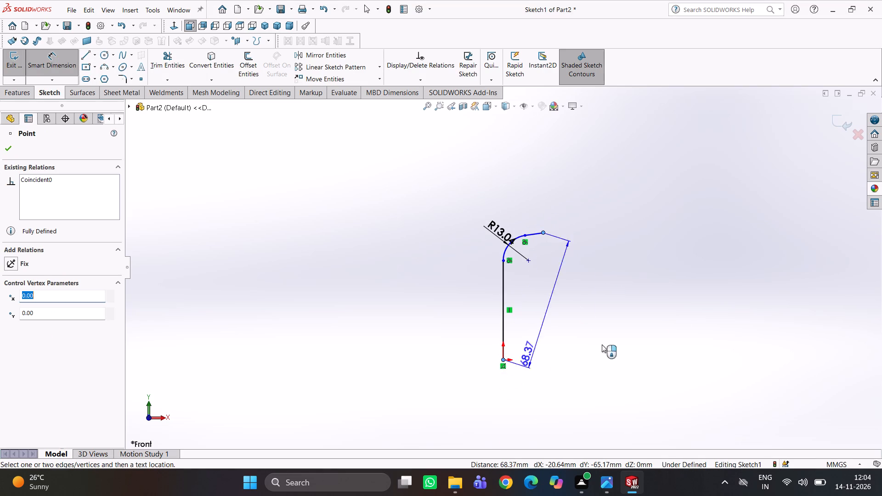
click(646, 324)
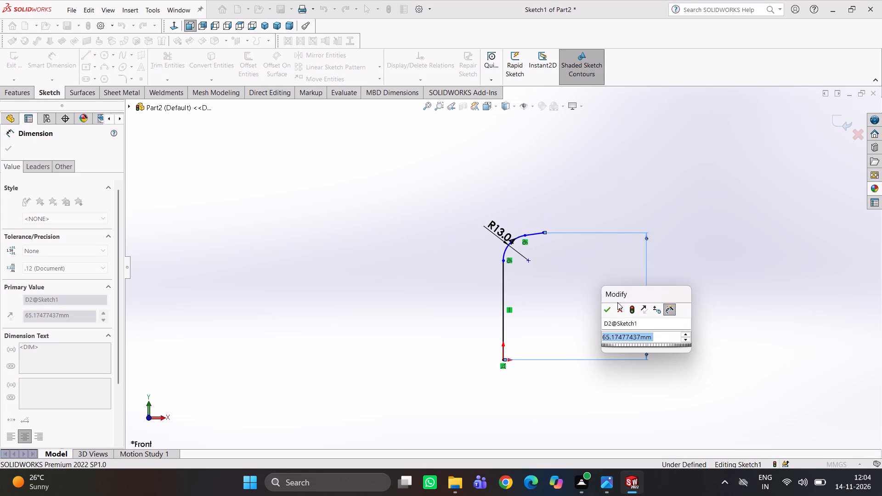
click(610, 308)
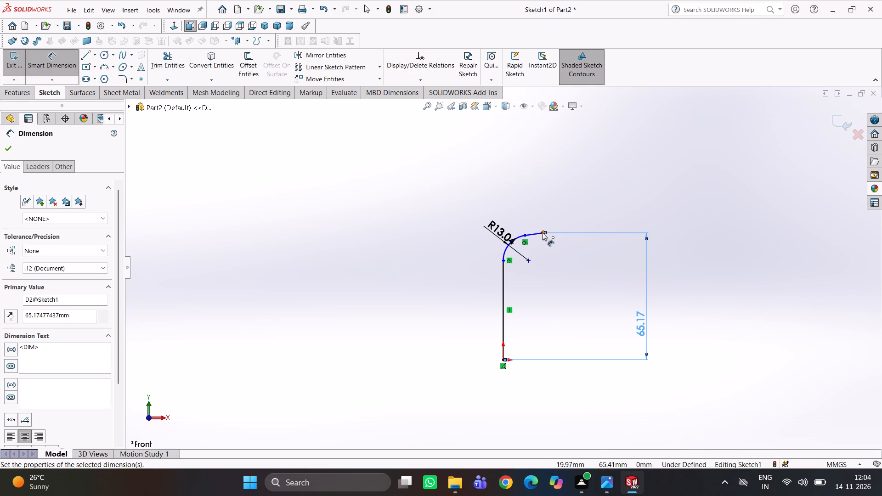
click(543, 232)
click(503, 360)
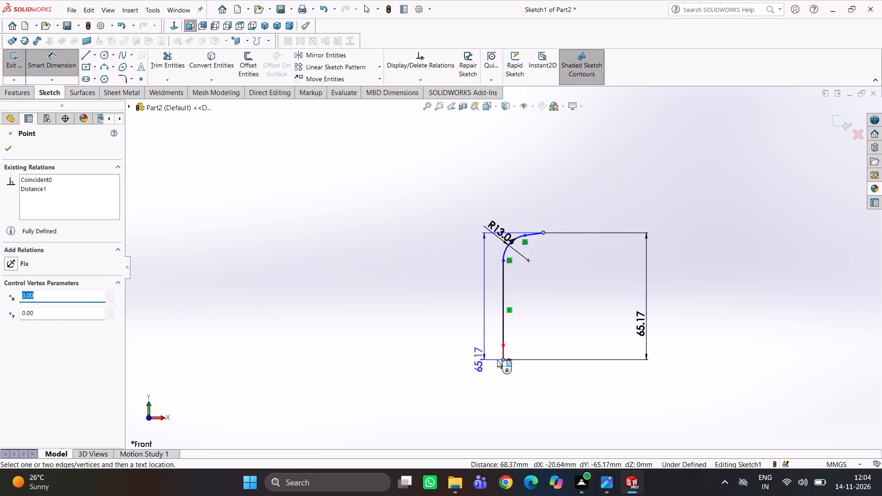
click(516, 392)
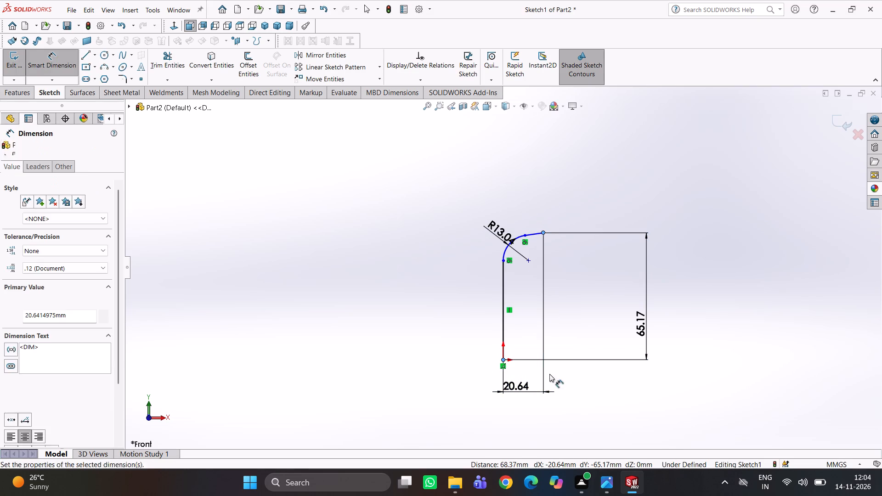
click(478, 374)
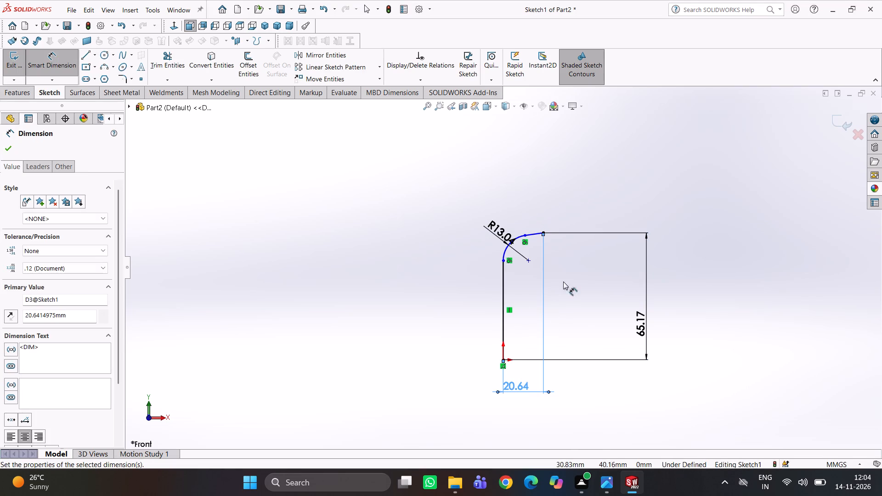
Align the arc's lower endpoint horizontally and its upper endpoint vertically with the arc's centre point.
scroll(515, 267, down, 4)
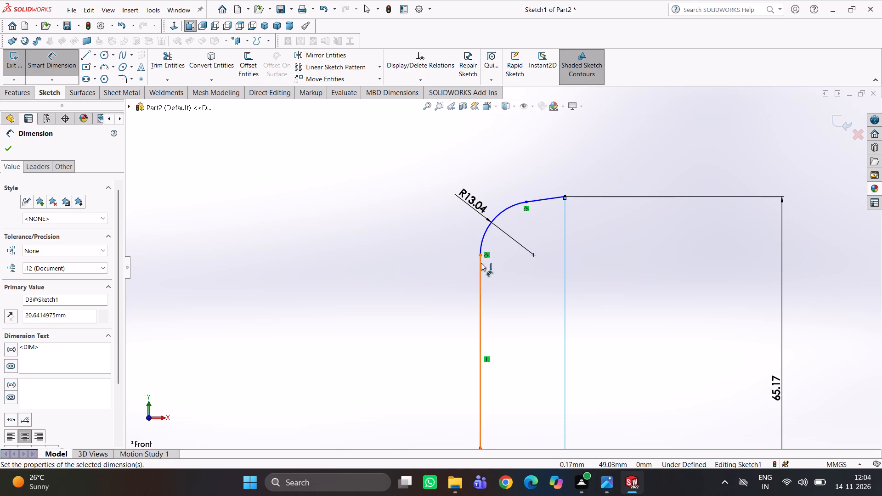
right_drag(373, 349, 369, 235)
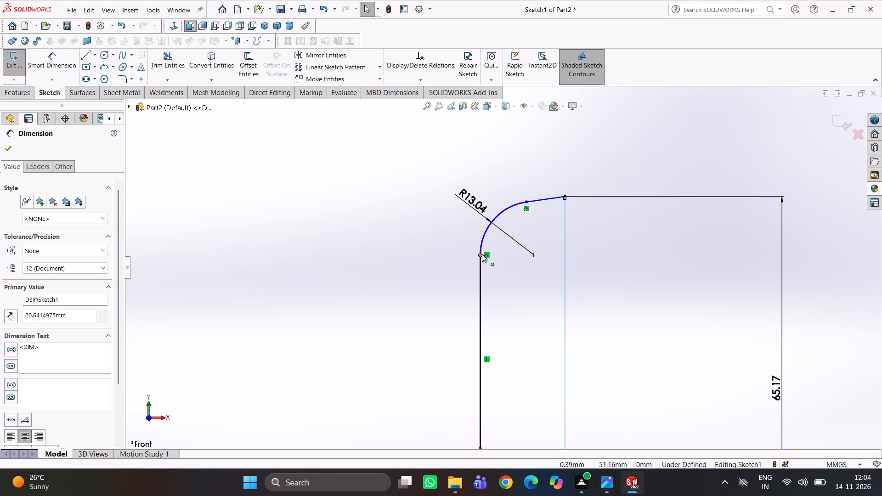
click(479, 256)
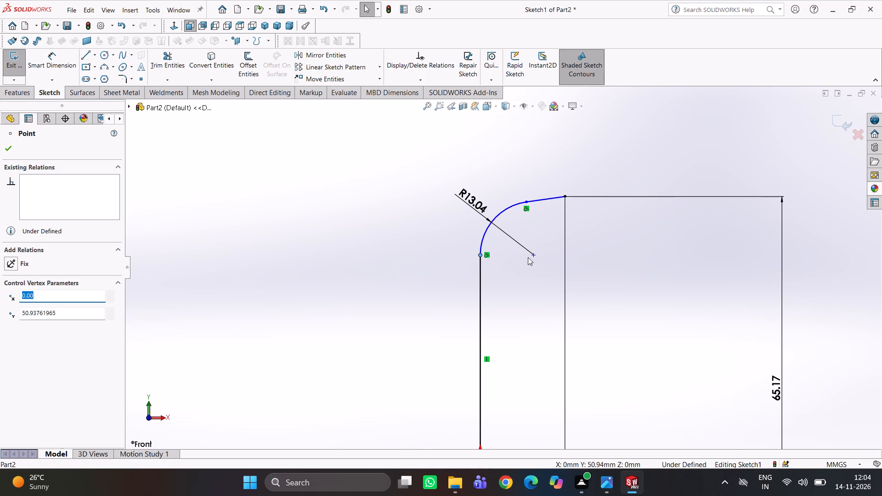
ctrl+click(534, 254)
click(52, 310)
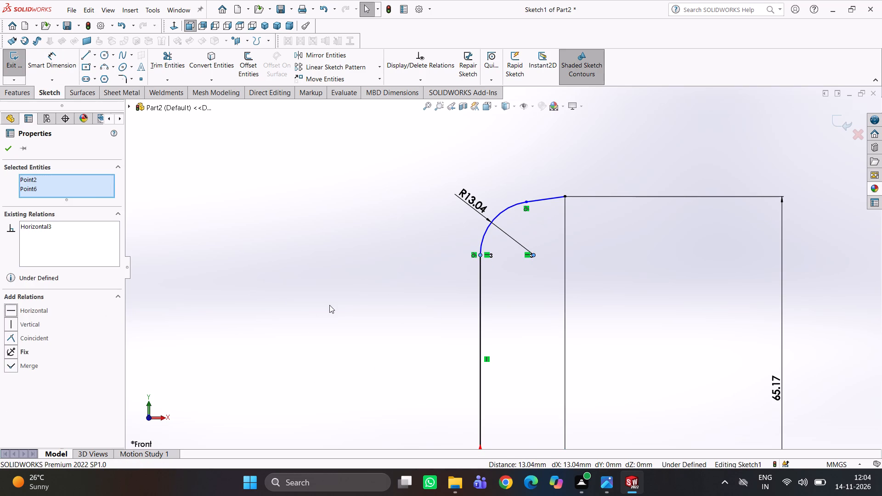
click(329, 305)
click(535, 256)
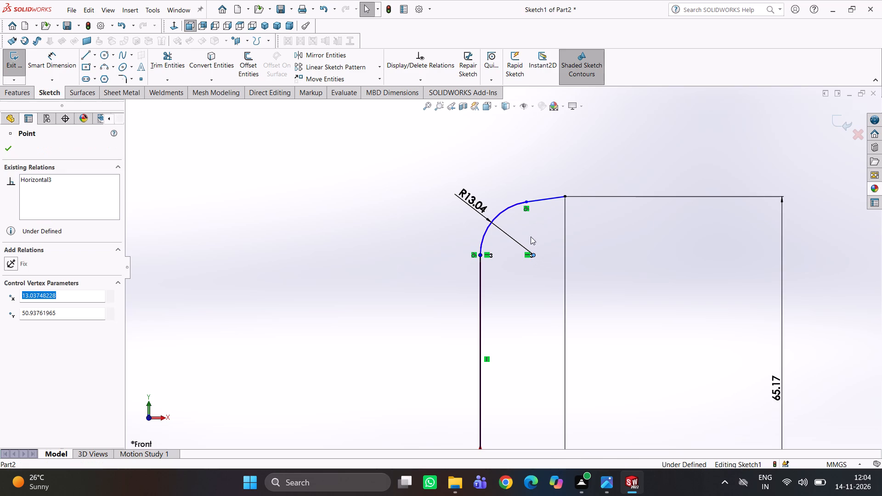
ctrl+click(524, 200)
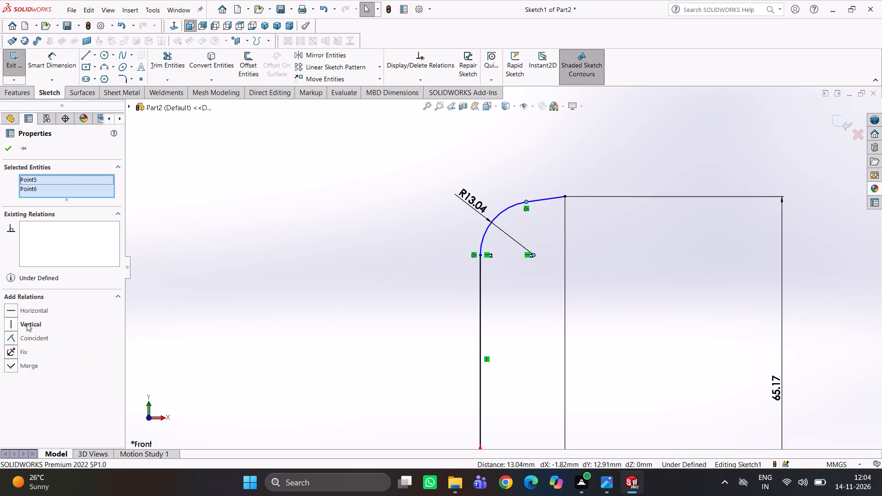
click(21, 324)
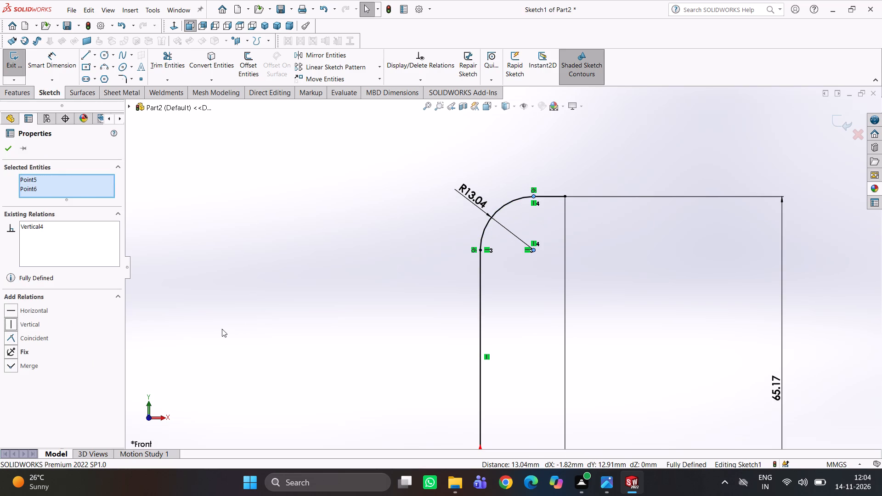
click(222, 329)
Convert the vertical line rising from the origin to construction geometry.
scroll(353, 339, up, 3)
click(412, 362)
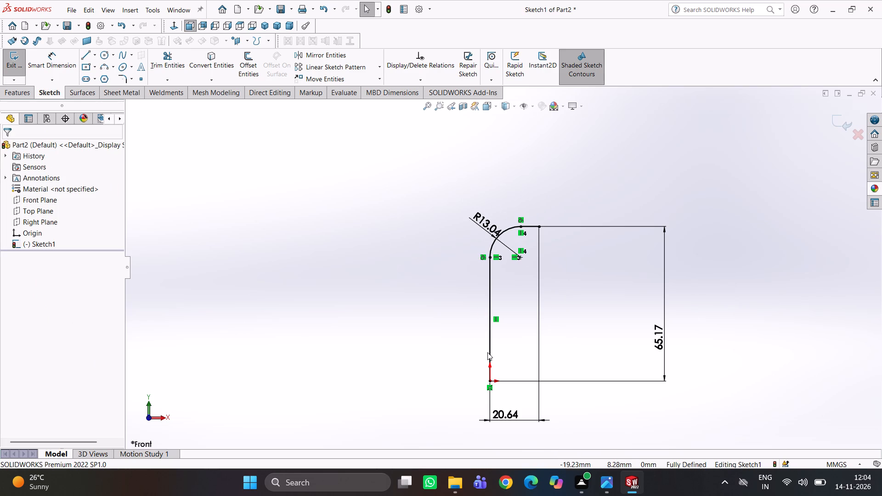
click(489, 357)
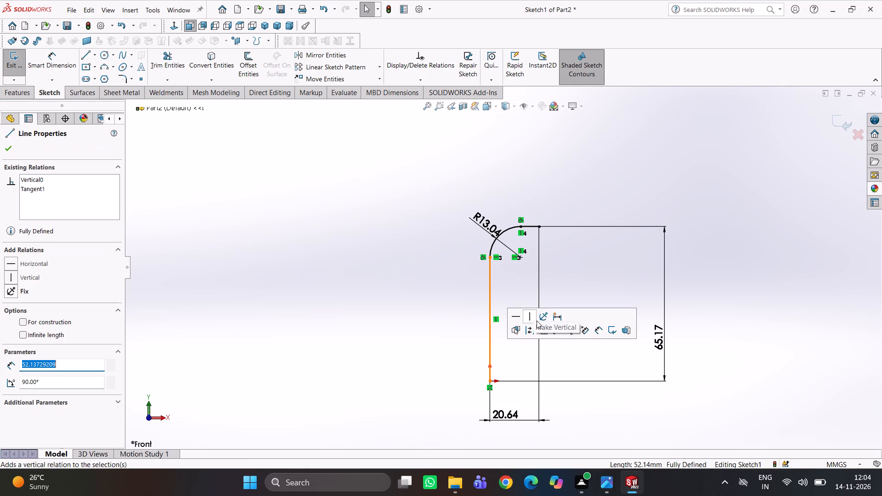
click(526, 326)
click(416, 325)
Convert the arc and the short horizontal line at its upper end to construction geometry.
click(493, 246)
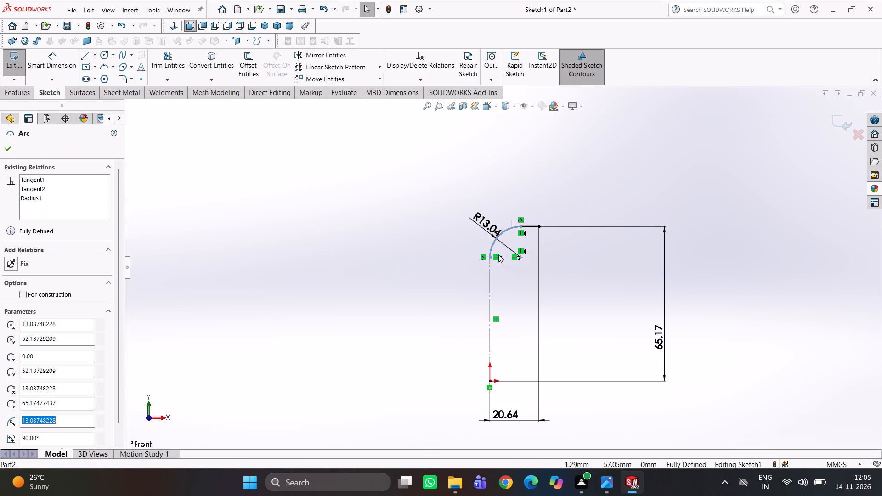
right_click(494, 245)
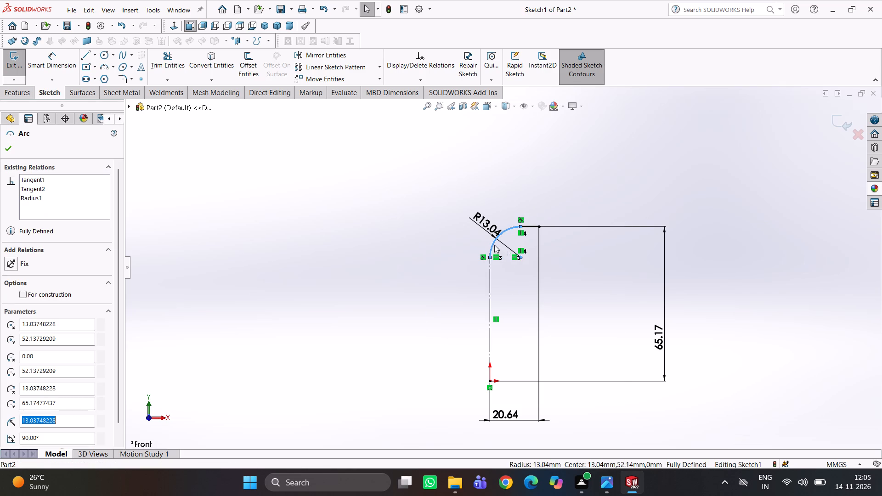
click(514, 236)
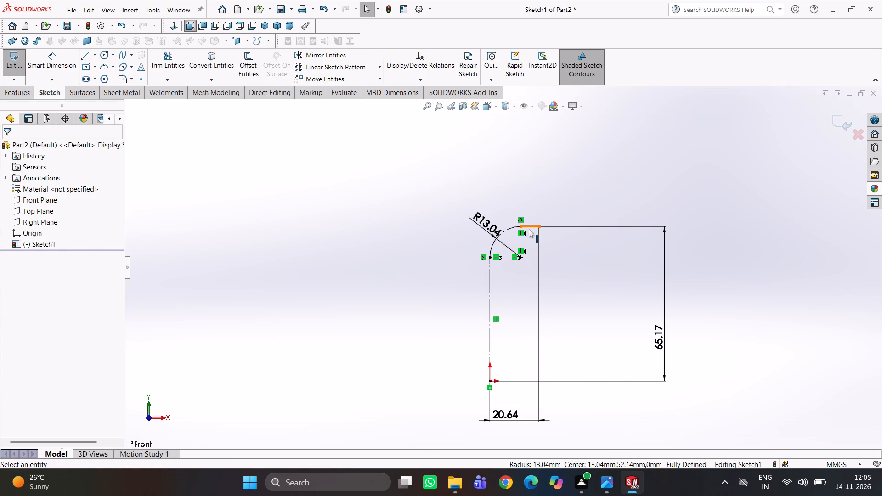
click(531, 226)
click(572, 200)
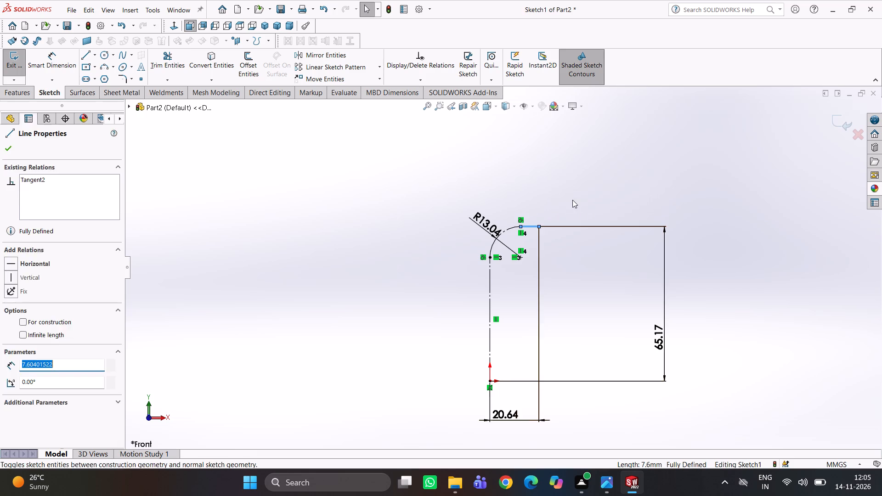
click(561, 280)
click(527, 227)
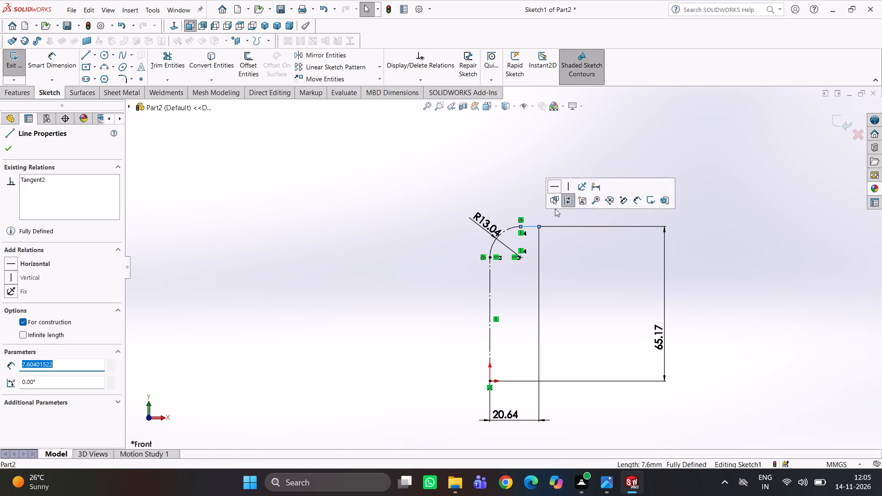
click(569, 280)
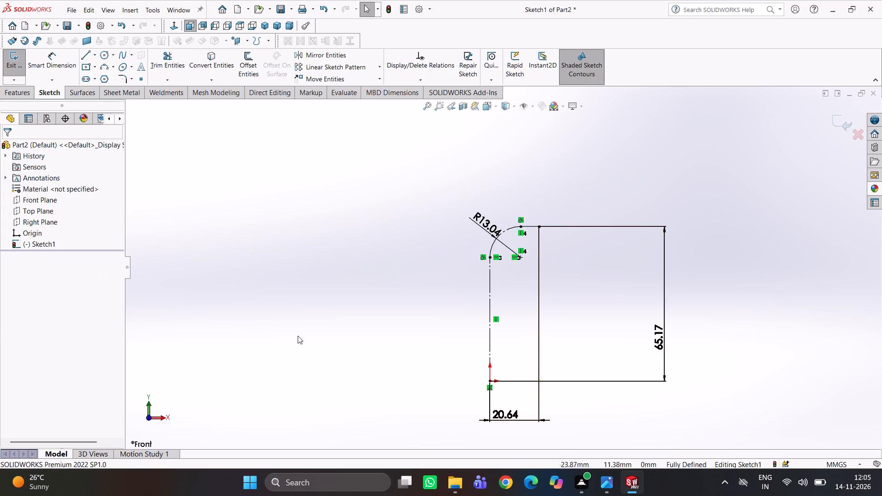
Offset the vertical line, arc and short top line inward by 10 mm as one chain.
click(254, 52)
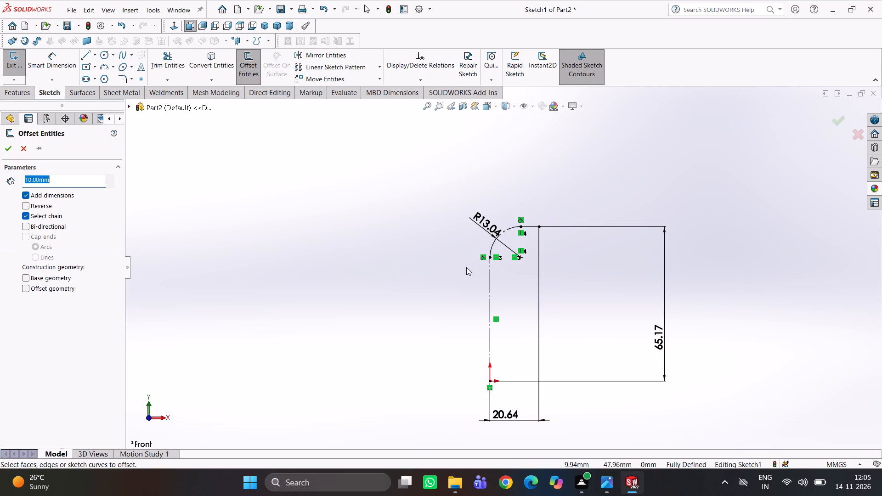
click(492, 293)
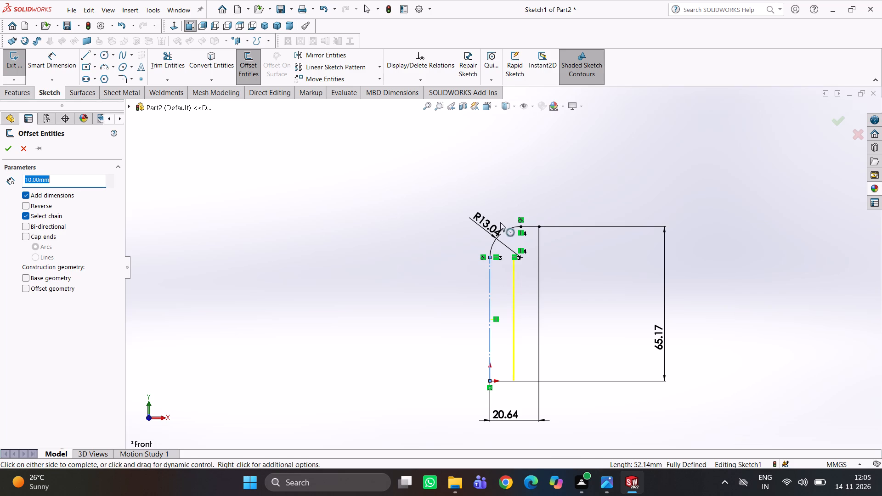
click(504, 231)
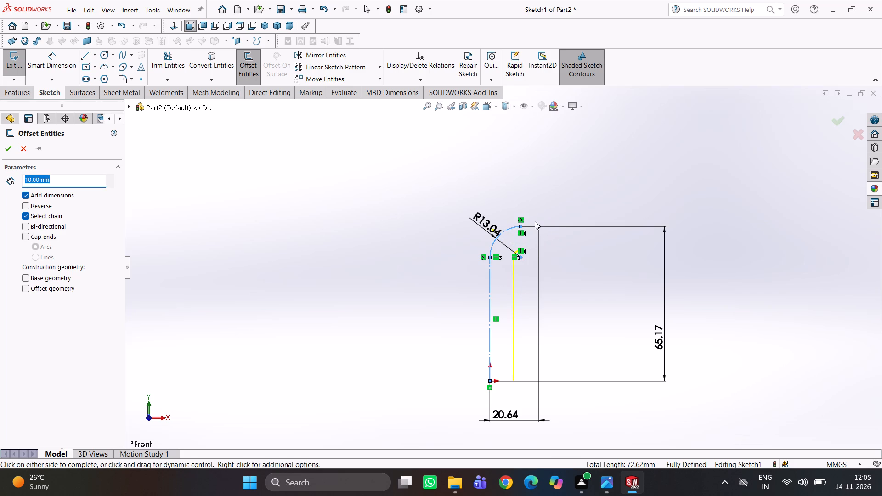
click(532, 225)
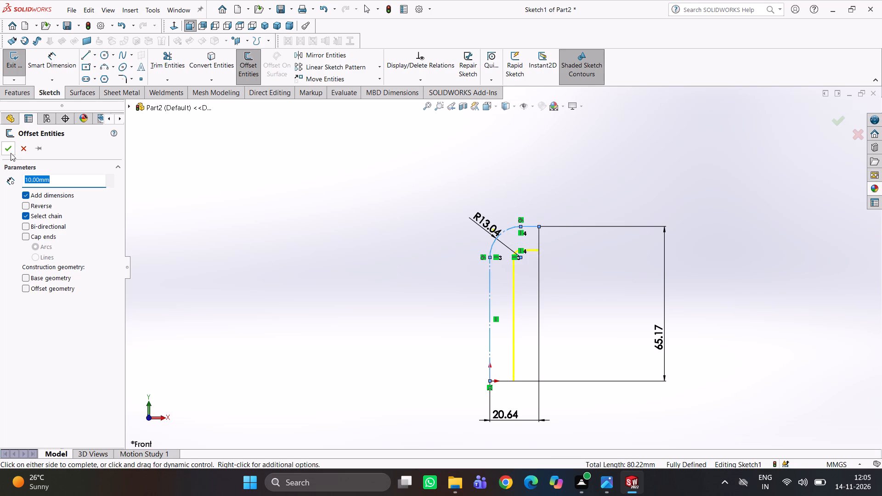
click(9, 151)
click(450, 337)
Offset the new solid line-and-arc chain inward by 1 mm to give the profile its wall thickness.
scroll(548, 294, down, 3)
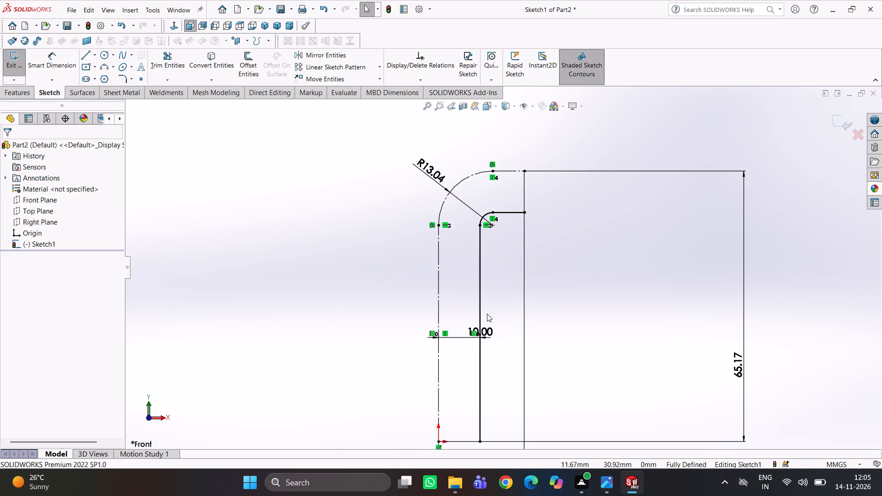
scroll(487, 312, down, 4)
scroll(486, 313, up, 4)
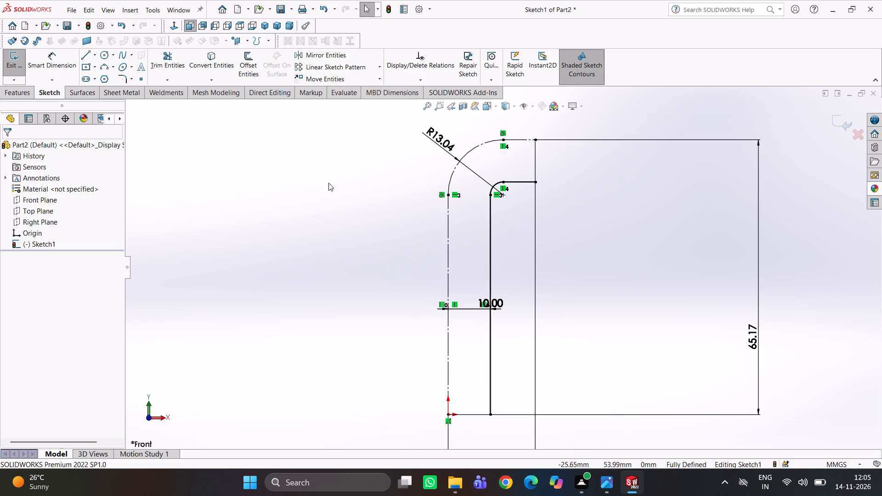
click(249, 51)
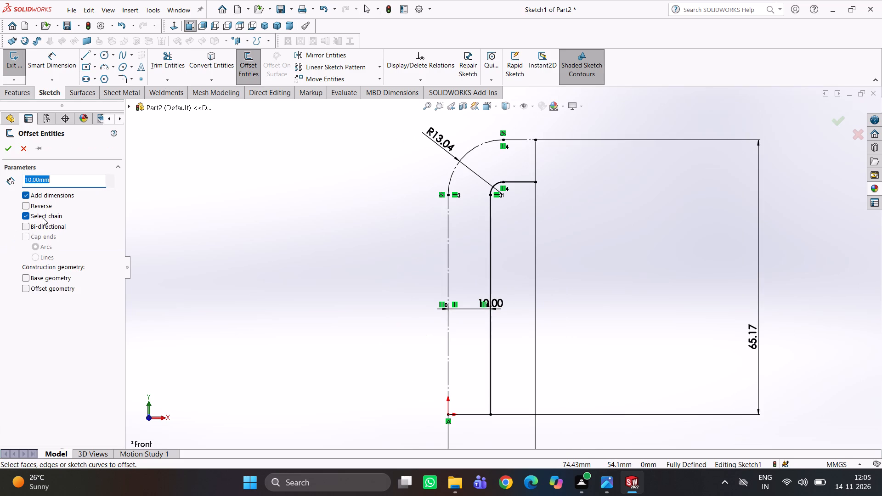
key(1)
key(Return)
click(492, 275)
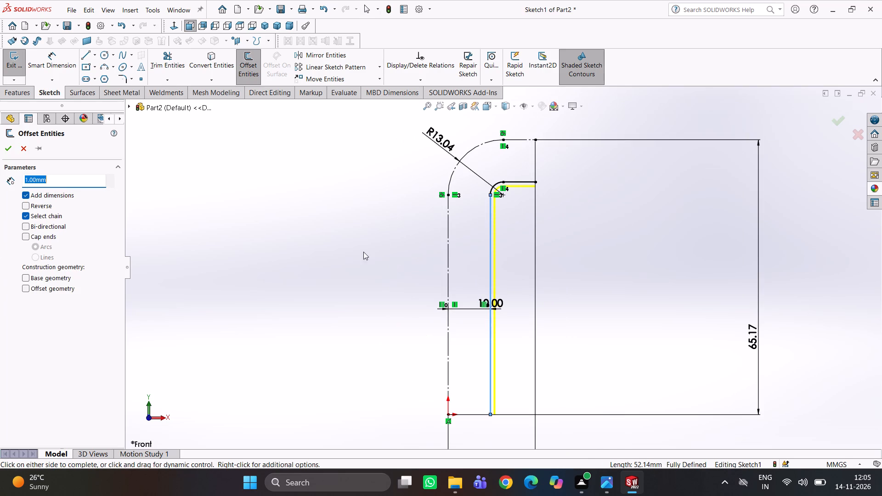
click(8, 154)
Close the upper end of the thin profile with a short vertical line between the two offset chains.
right_drag(249, 204, 183, 206)
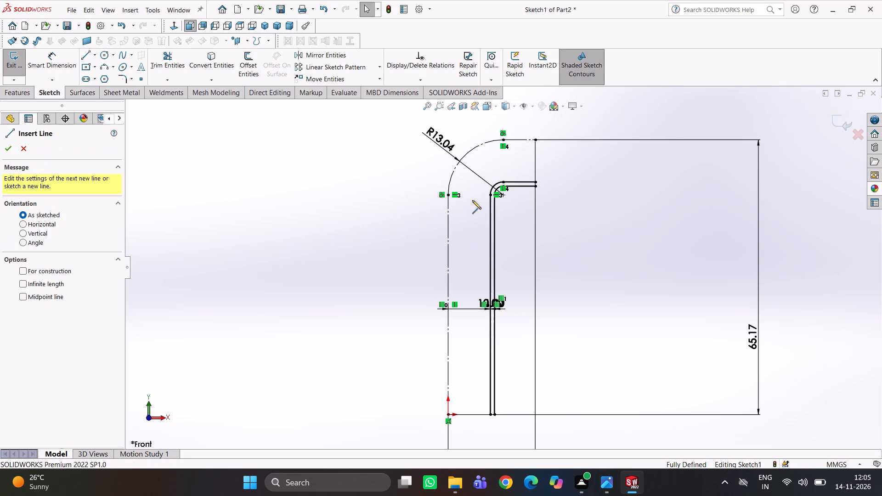
scroll(520, 177, down, 5)
click(539, 216)
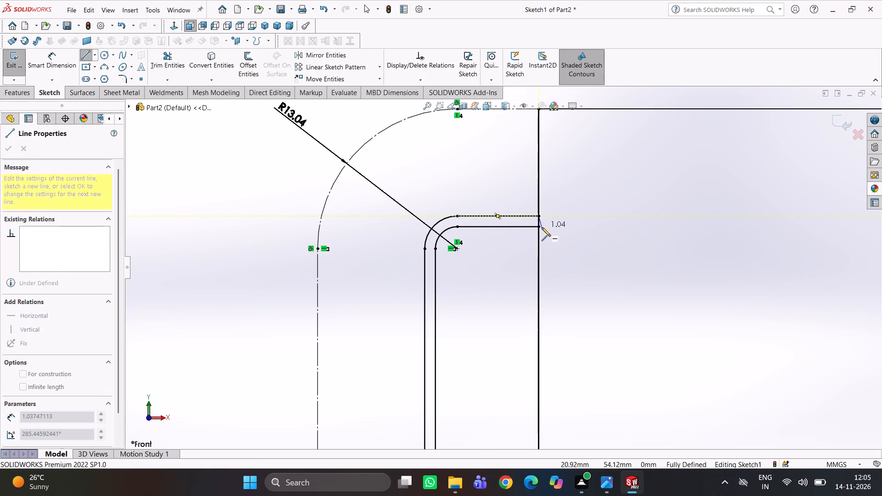
click(536, 228)
key(Escape)
Close the lower end of the thin profile with a 1 mm horizontal line between the two offset chains.
scroll(585, 347, up, 3)
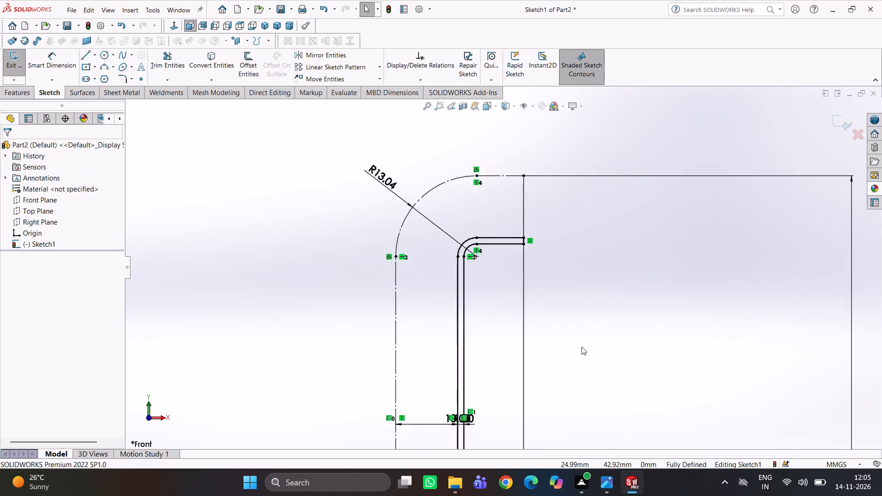
scroll(582, 347, up, 5)
scroll(494, 398, down, 6)
right_drag(496, 394, 422, 389)
scroll(467, 338, down, 4)
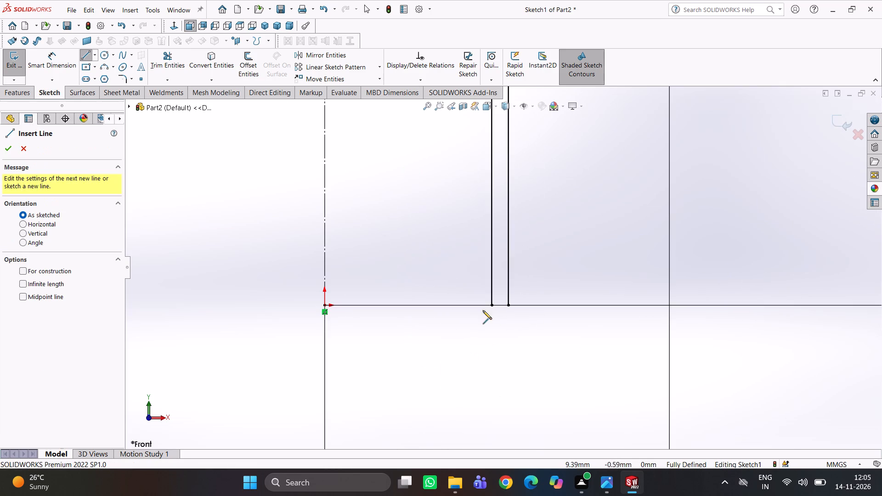
click(493, 305)
click(508, 304)
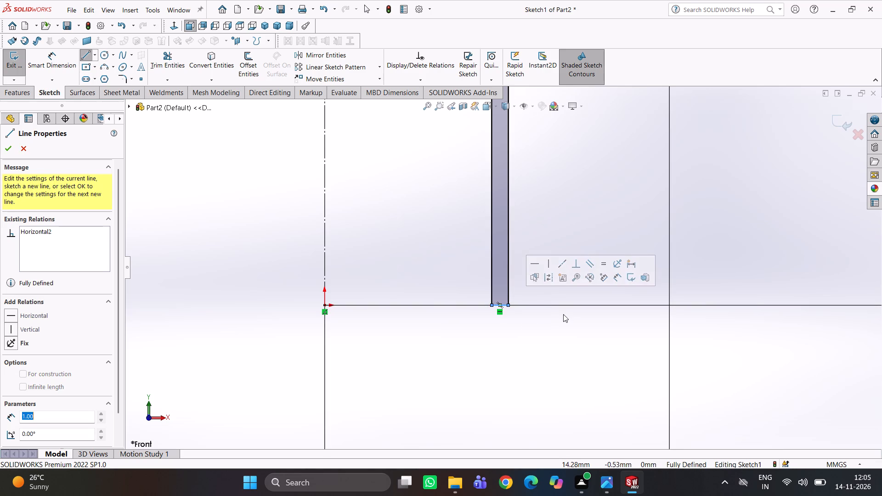
key(Escape)
scroll(474, 378, up, 4)
key(Escape)
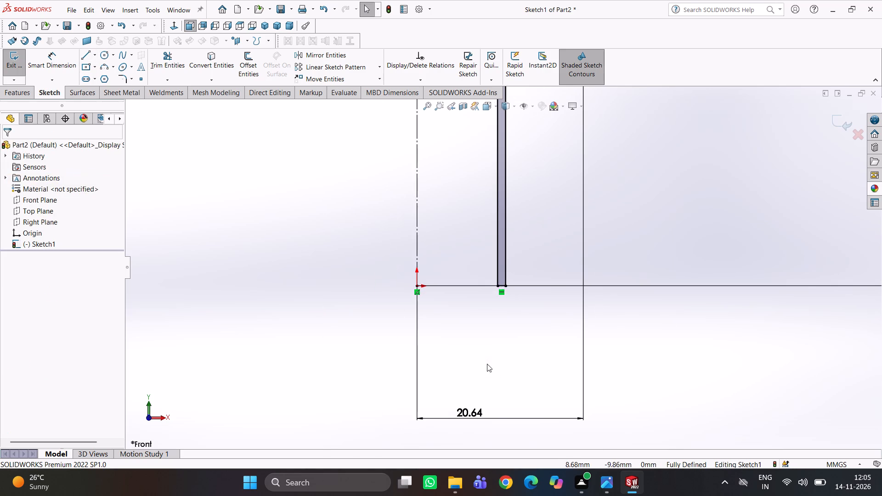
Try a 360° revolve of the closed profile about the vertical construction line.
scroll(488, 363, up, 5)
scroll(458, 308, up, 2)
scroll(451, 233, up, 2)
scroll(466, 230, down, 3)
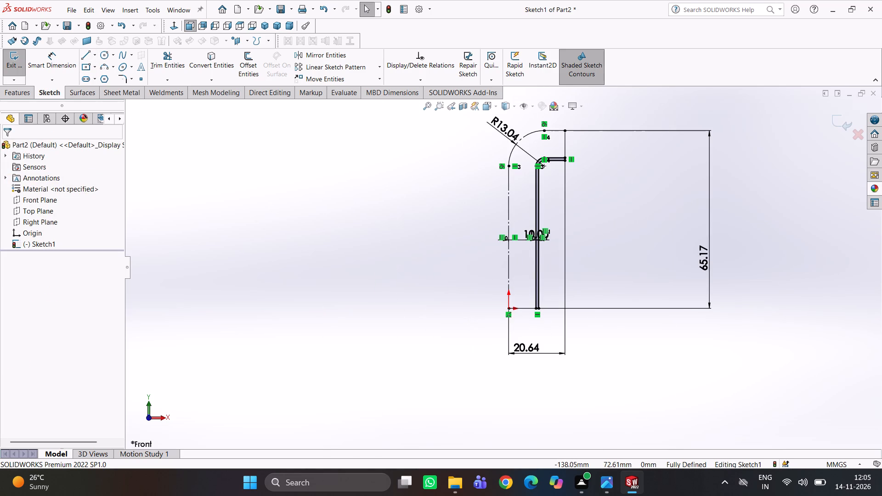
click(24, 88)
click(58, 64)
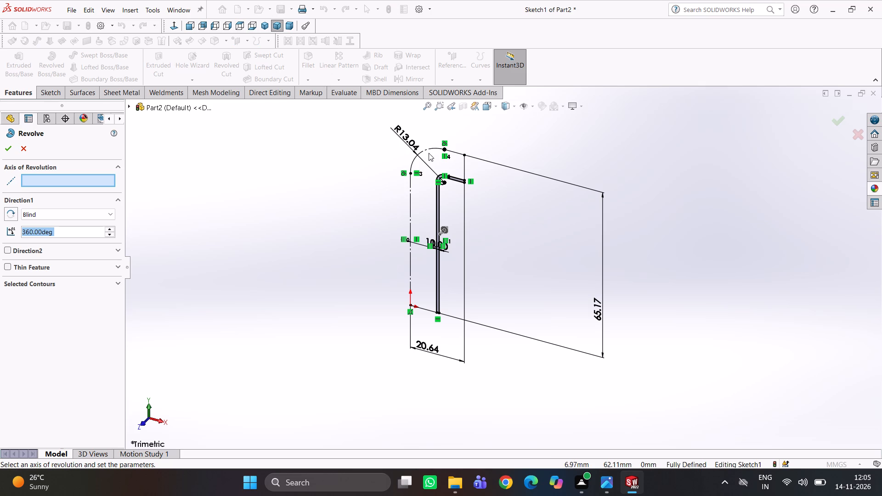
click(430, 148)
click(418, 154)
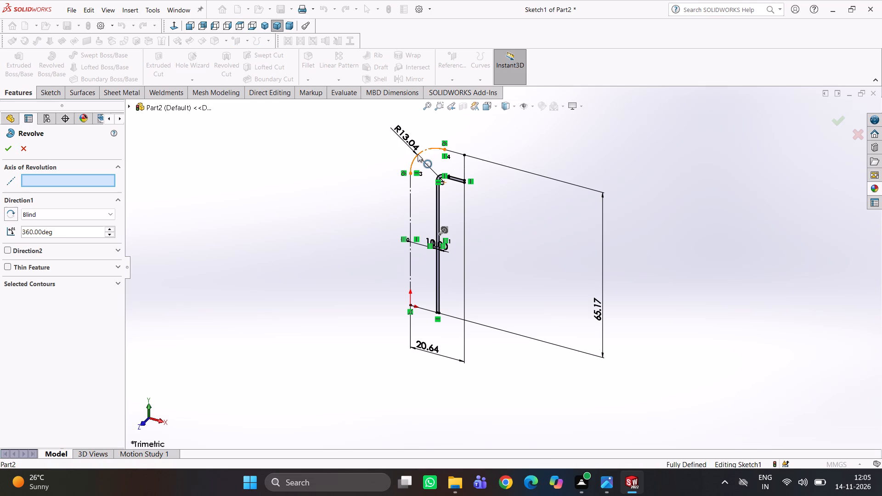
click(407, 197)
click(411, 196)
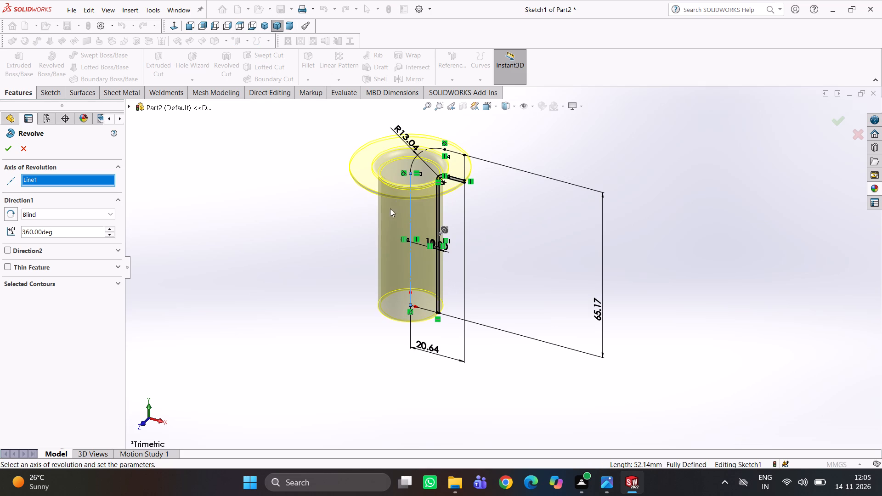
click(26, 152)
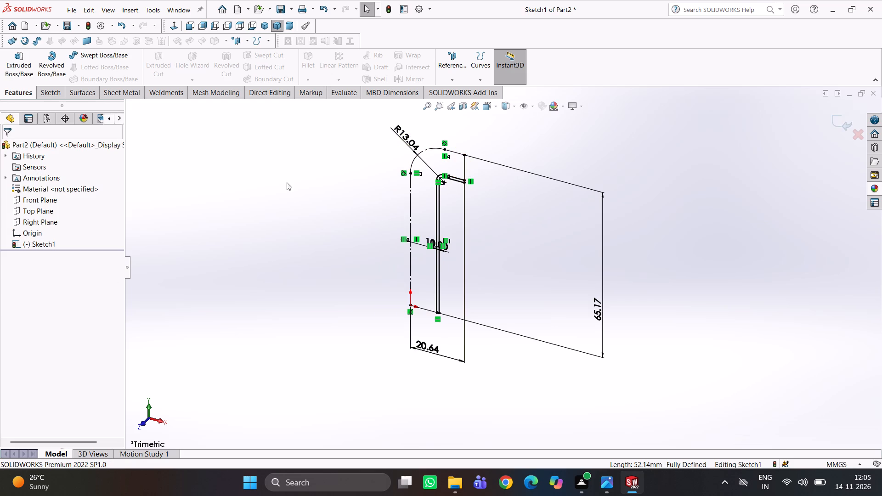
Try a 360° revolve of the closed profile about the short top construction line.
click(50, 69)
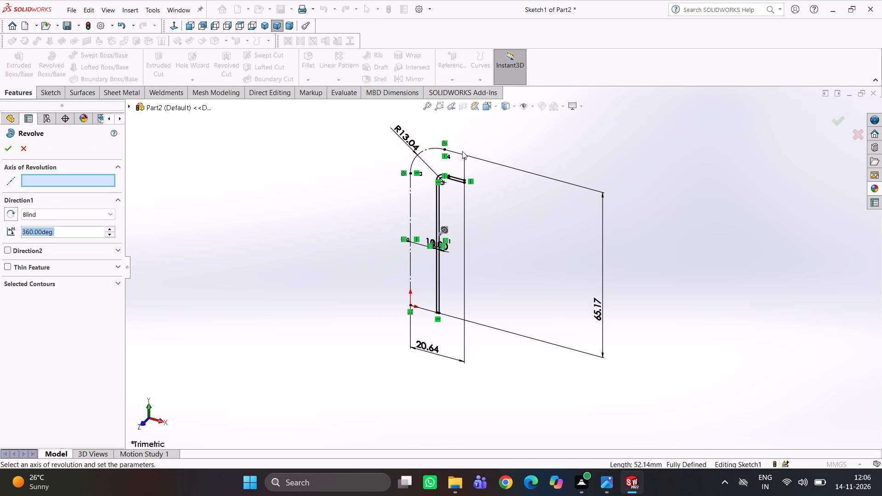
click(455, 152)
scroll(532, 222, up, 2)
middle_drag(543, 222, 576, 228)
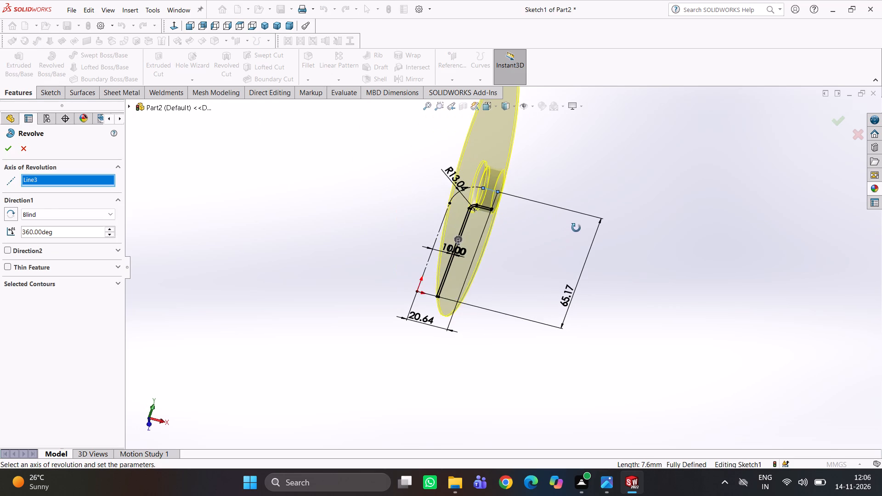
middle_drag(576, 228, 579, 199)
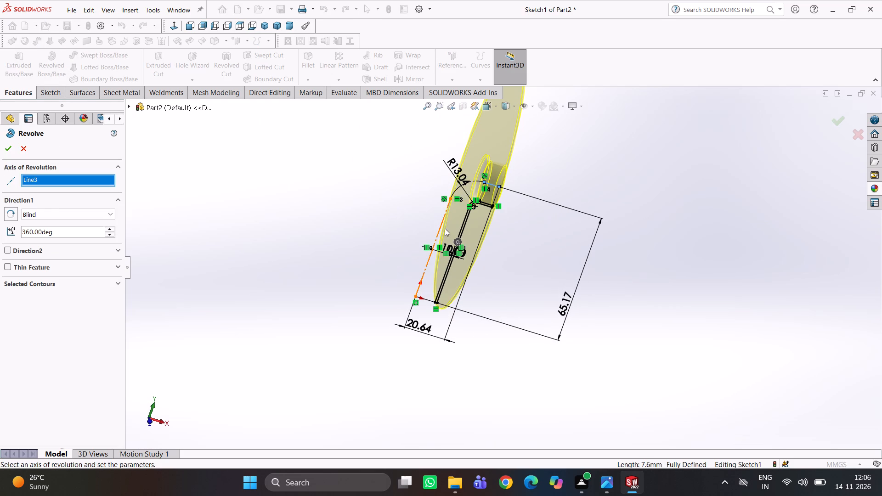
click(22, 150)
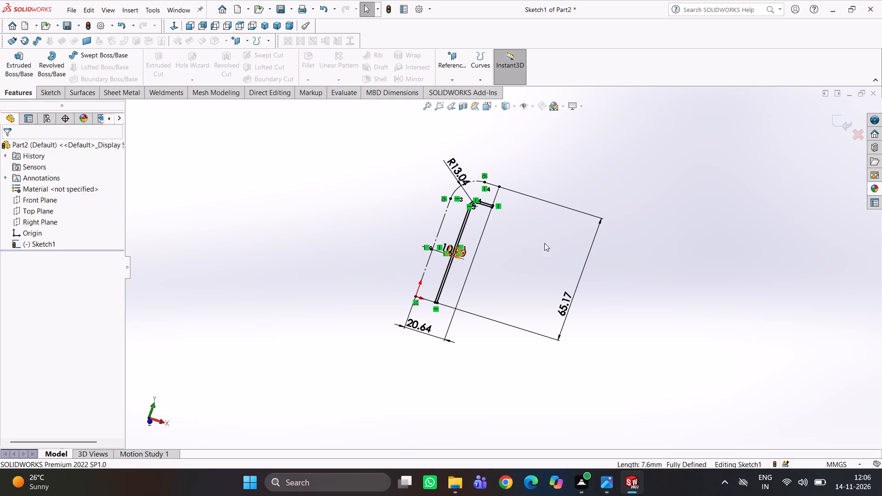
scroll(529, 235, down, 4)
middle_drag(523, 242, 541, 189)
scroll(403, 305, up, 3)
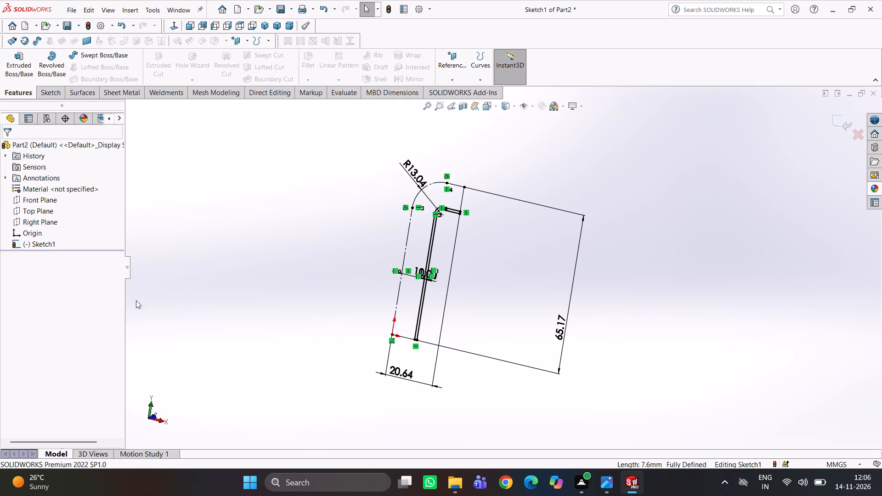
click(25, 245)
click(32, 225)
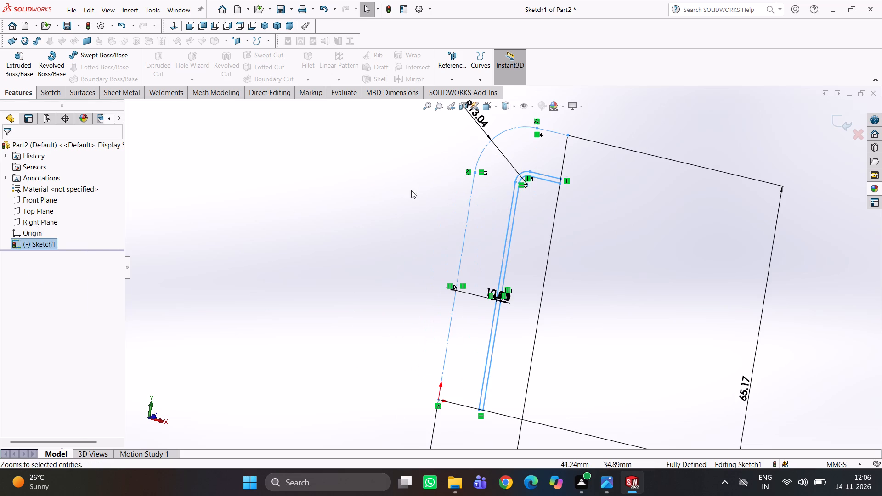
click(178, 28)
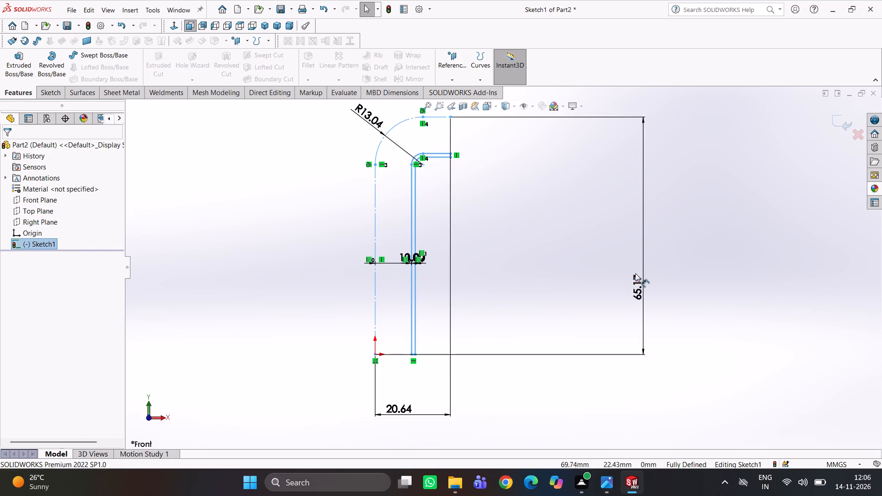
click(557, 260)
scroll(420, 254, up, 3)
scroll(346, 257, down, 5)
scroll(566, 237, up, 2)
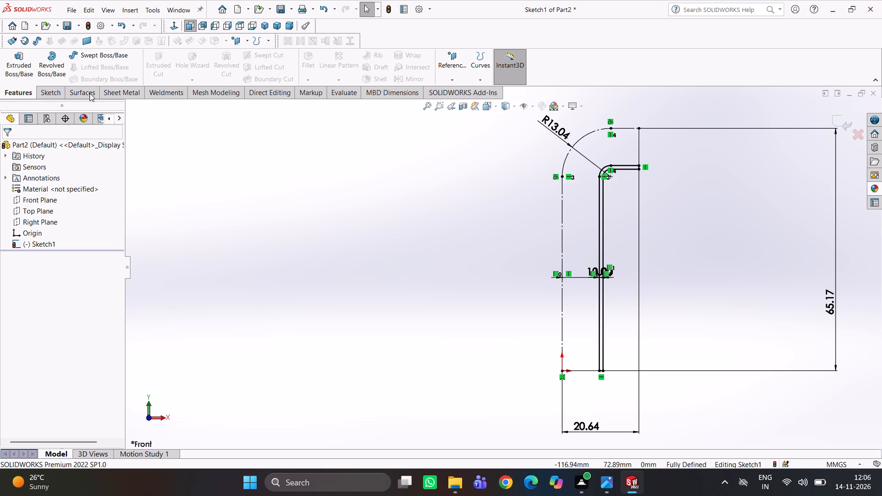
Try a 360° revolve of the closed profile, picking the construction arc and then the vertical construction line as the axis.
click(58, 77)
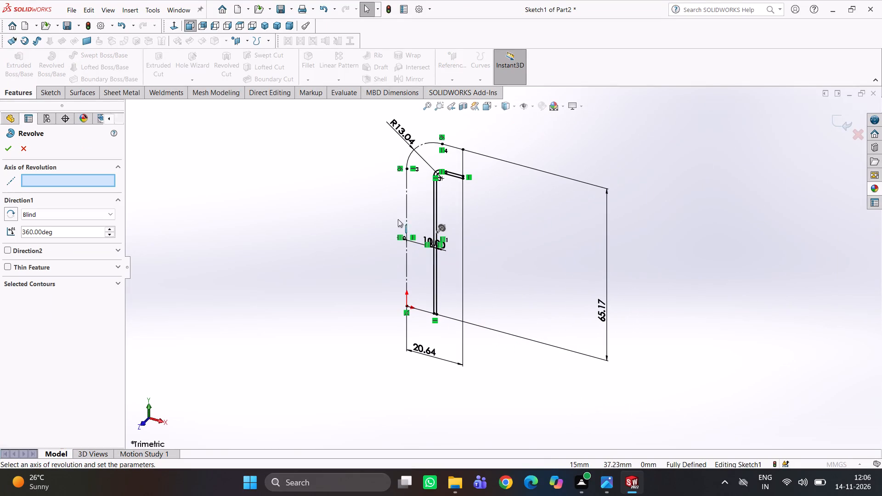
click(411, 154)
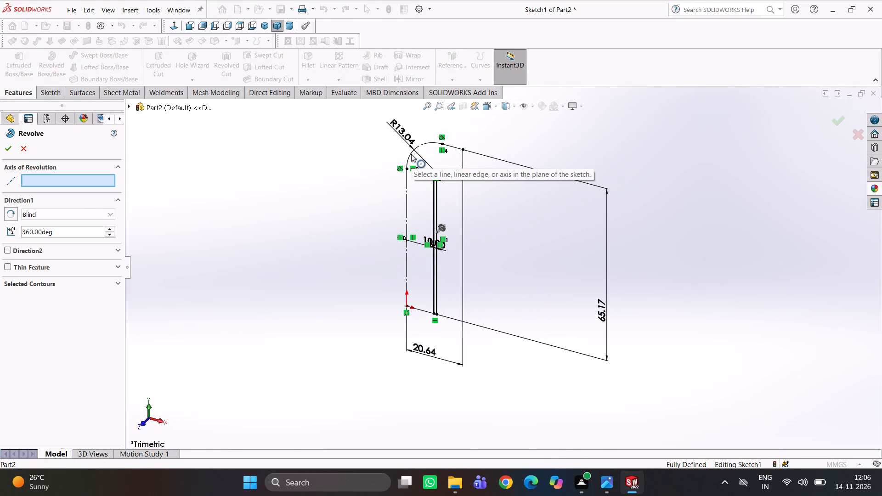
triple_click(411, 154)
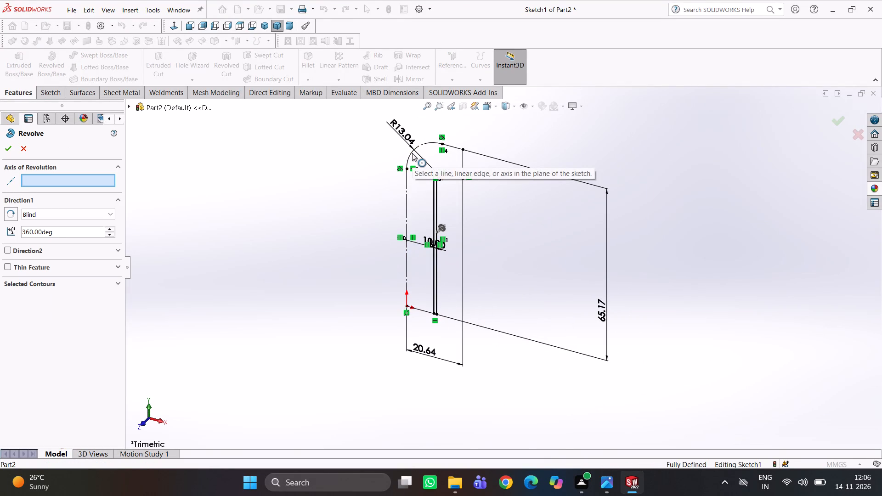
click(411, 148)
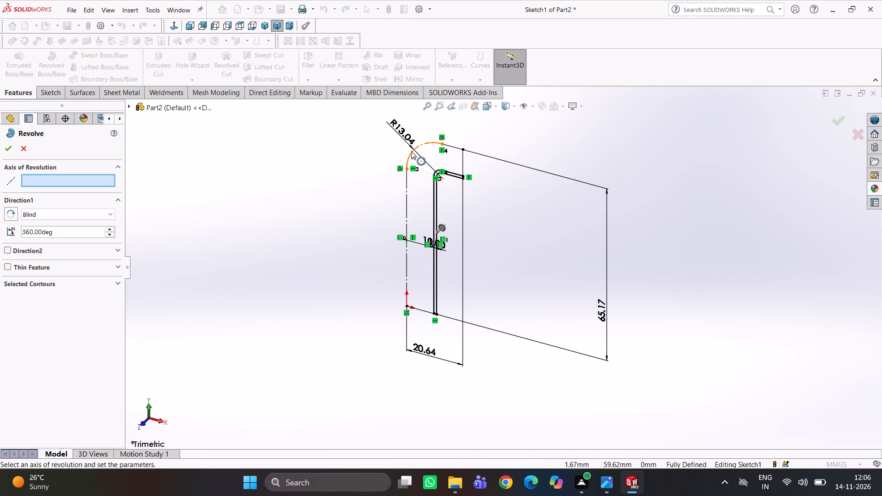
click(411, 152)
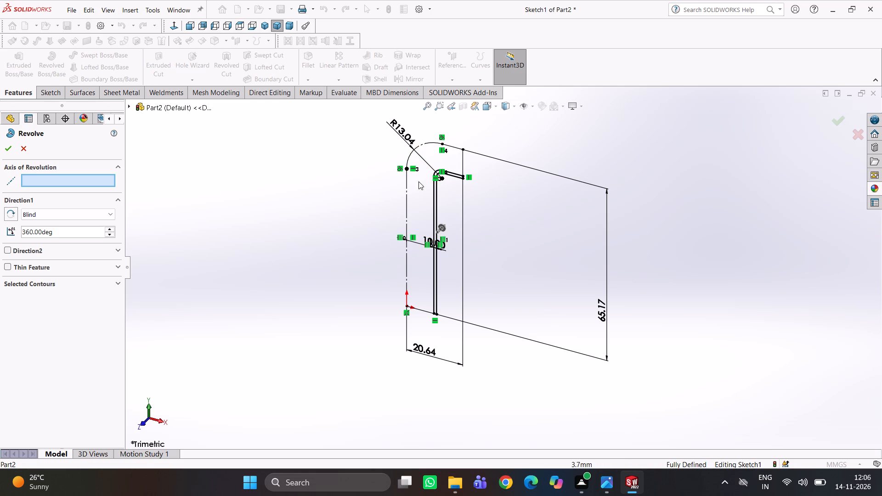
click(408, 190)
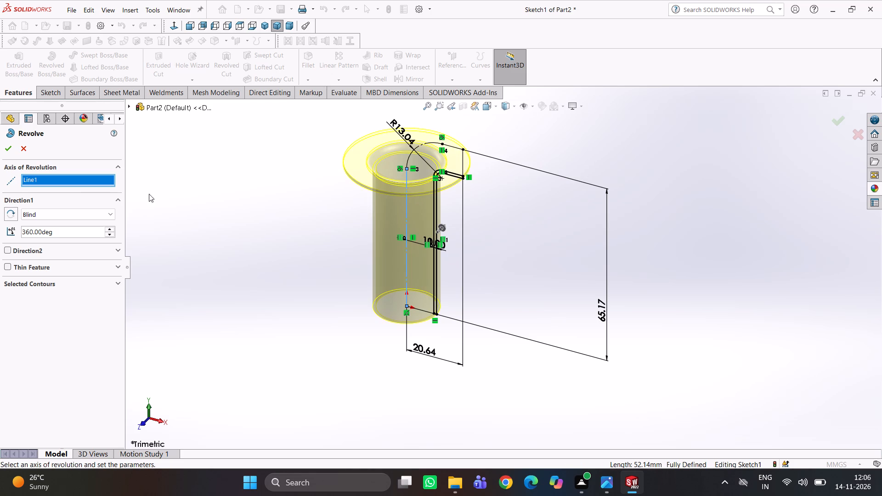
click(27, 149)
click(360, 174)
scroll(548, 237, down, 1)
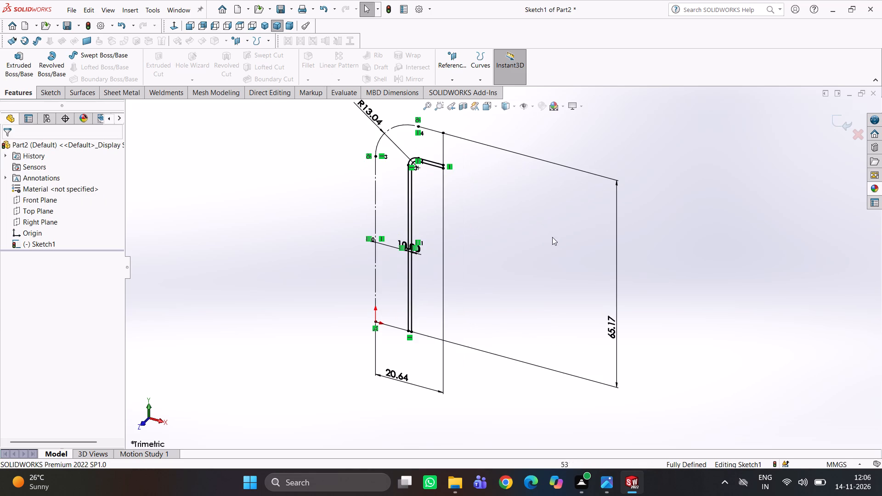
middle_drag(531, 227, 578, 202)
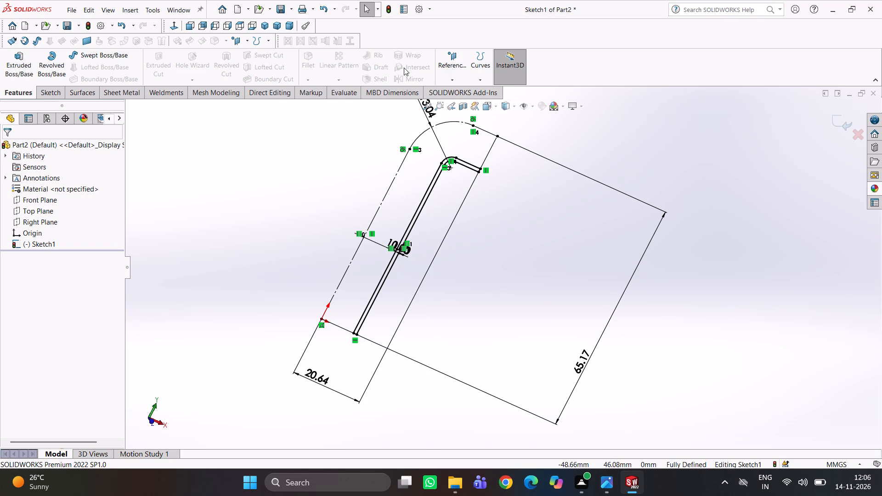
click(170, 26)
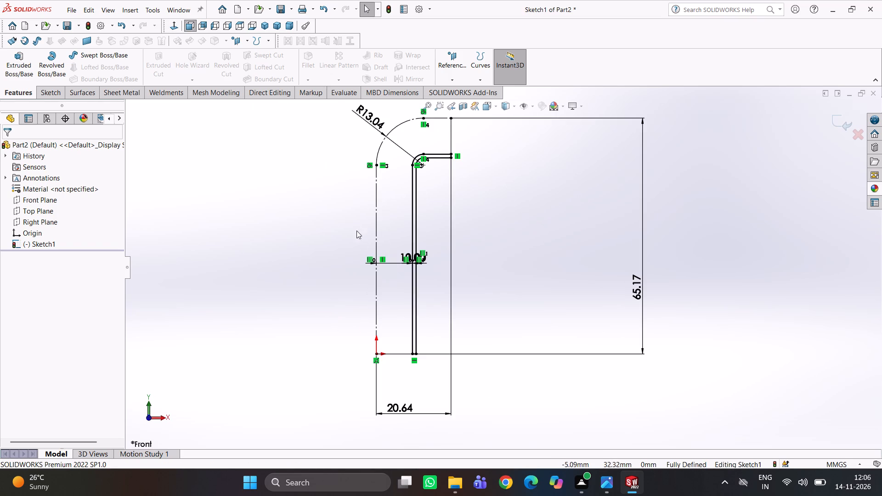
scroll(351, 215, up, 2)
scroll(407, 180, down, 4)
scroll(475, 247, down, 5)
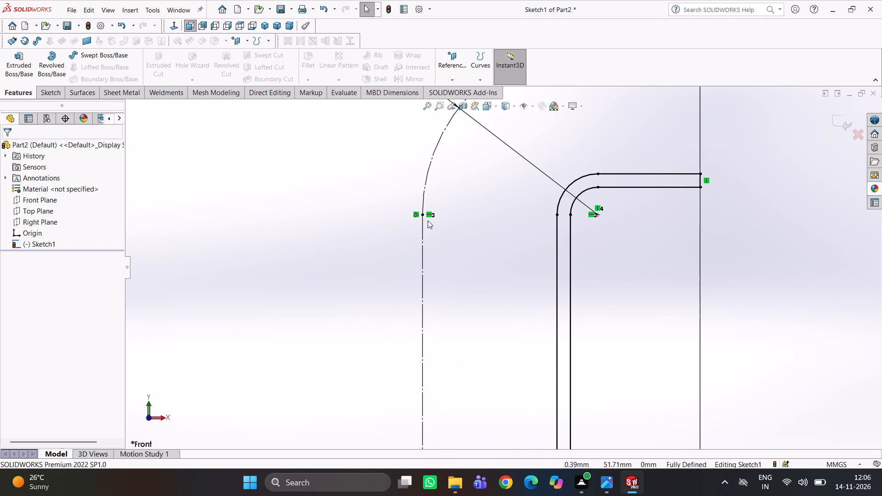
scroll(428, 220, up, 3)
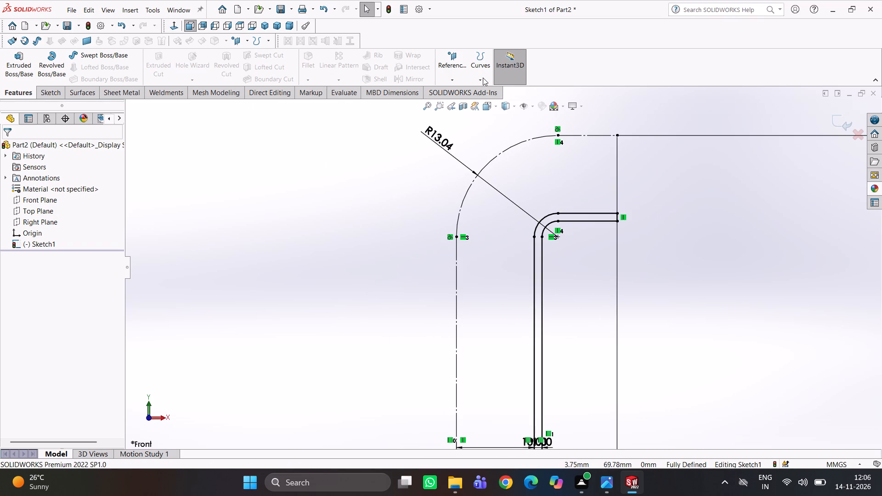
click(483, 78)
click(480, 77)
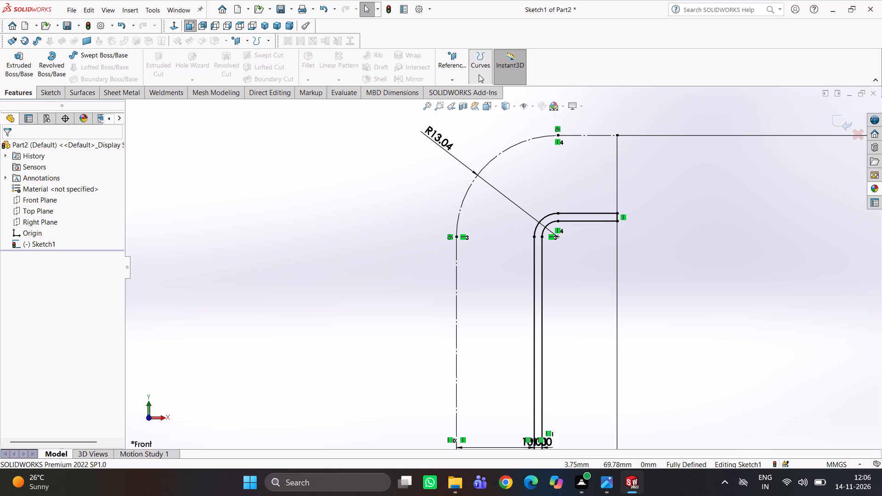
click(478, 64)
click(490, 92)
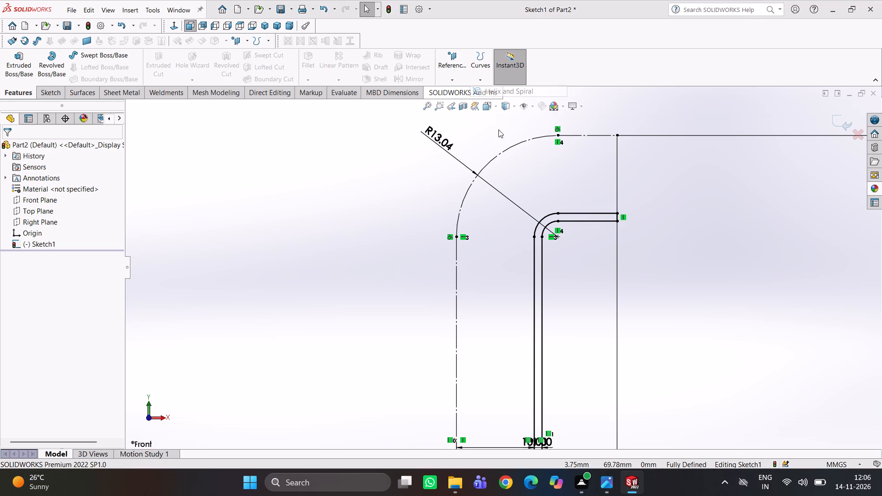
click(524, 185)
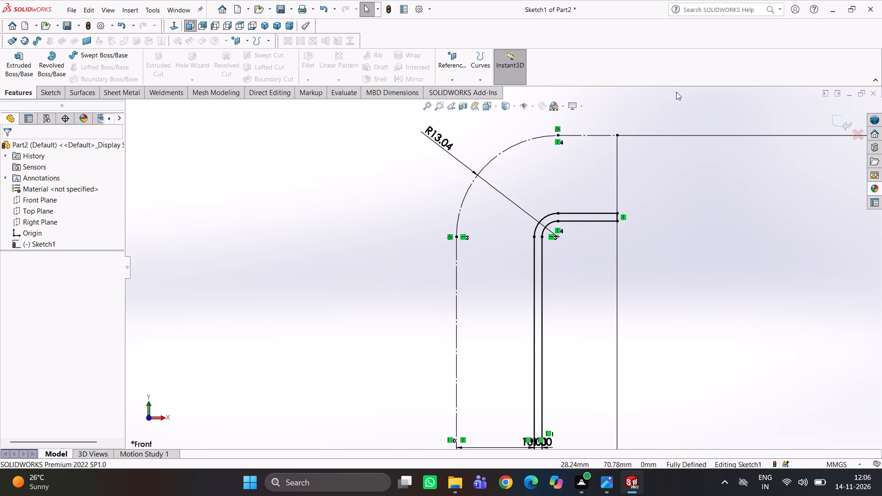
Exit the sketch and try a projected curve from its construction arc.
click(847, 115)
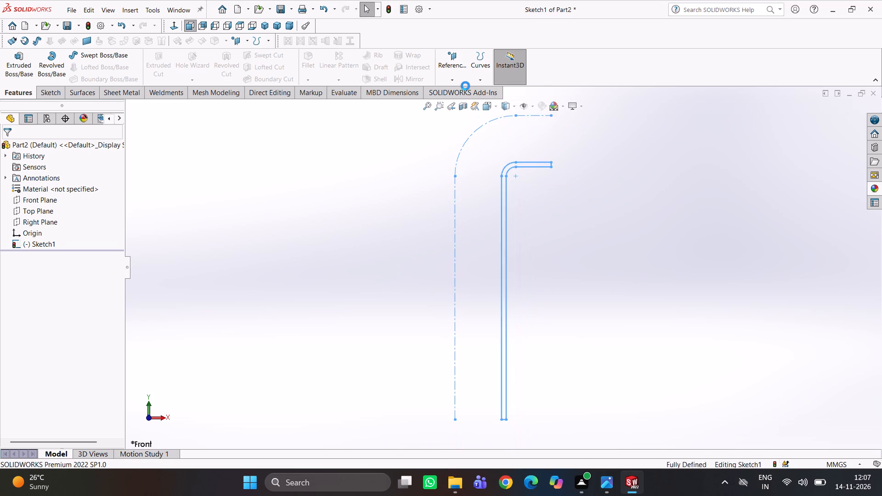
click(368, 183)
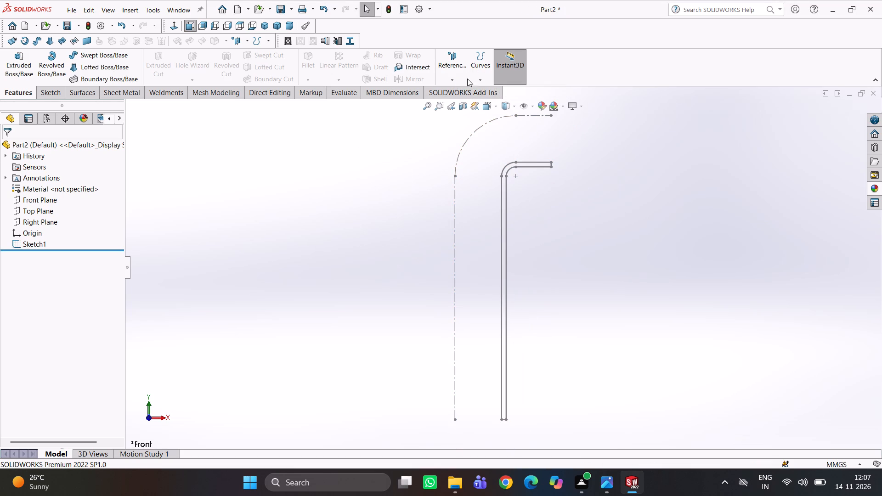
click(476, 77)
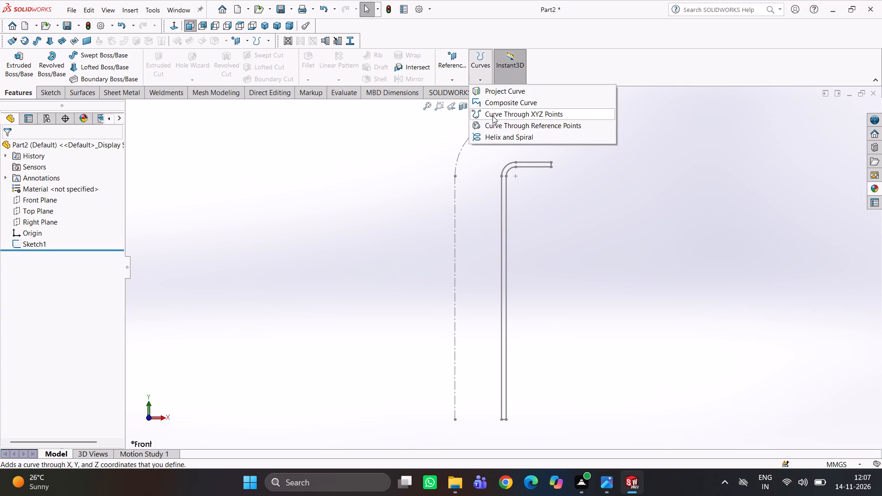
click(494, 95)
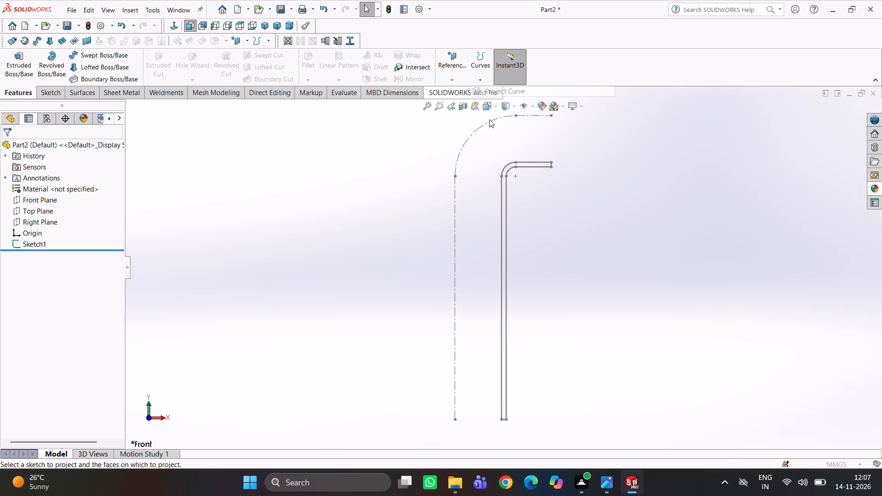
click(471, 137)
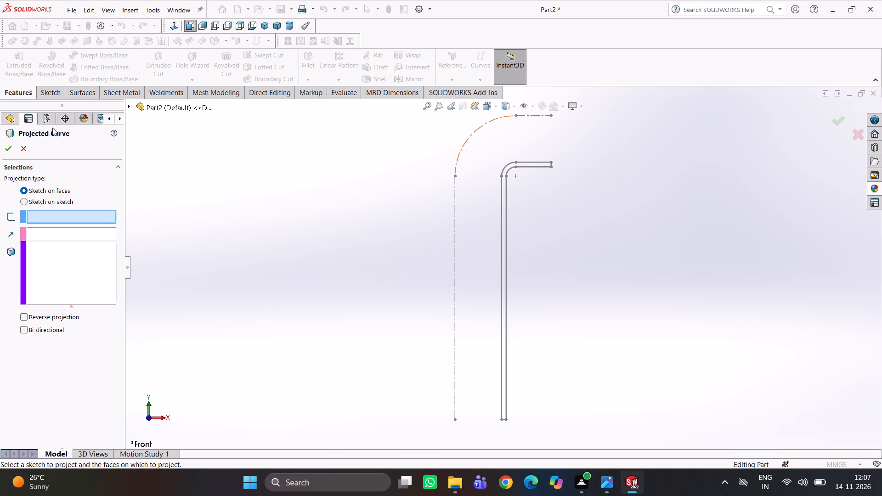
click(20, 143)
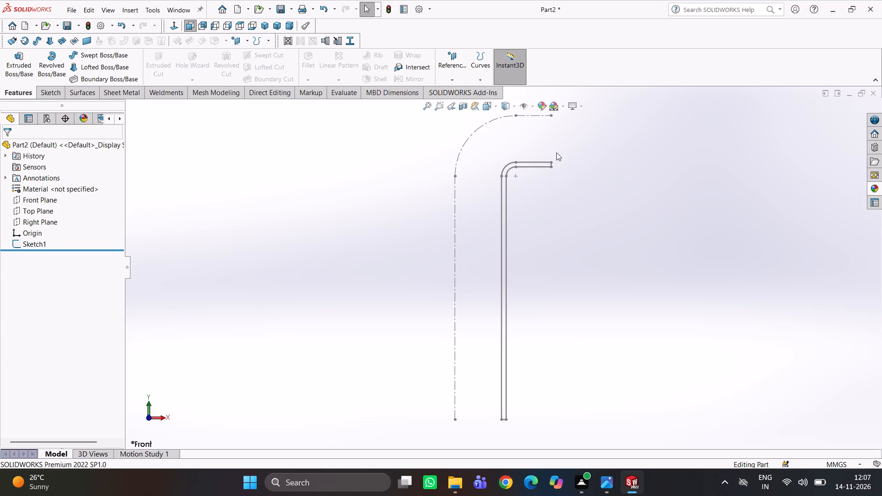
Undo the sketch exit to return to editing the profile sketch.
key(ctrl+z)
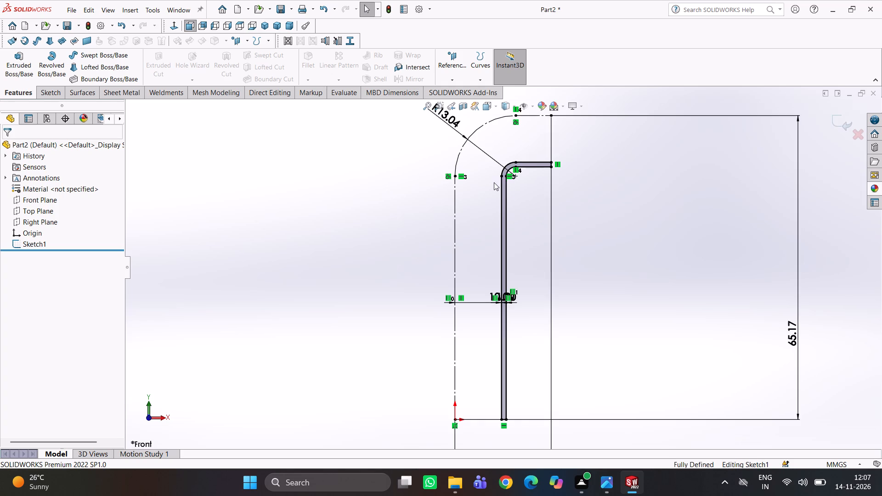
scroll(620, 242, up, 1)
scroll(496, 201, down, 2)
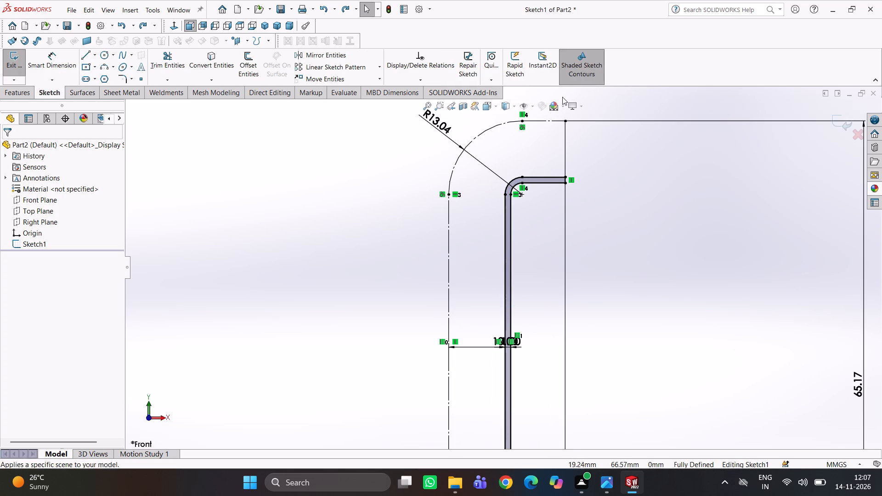
Search the SOLIDWORKS help for "path" and close the browser window it opens.
click(734, 6)
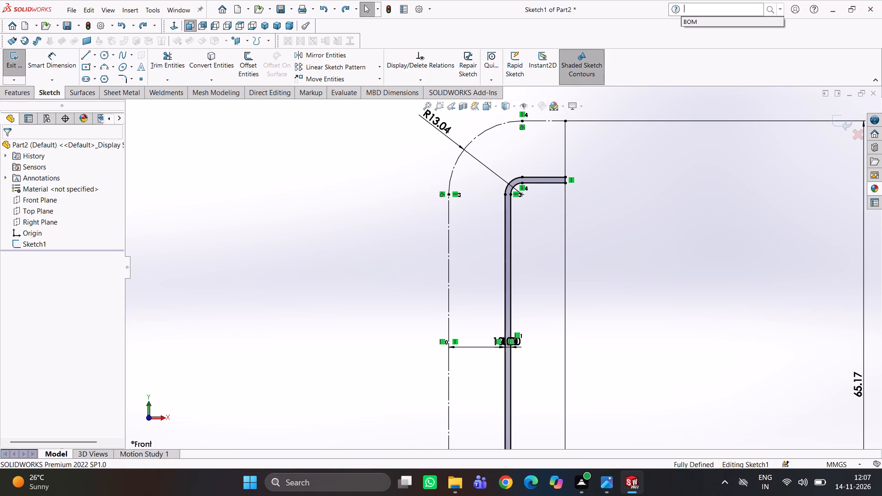
text(path)
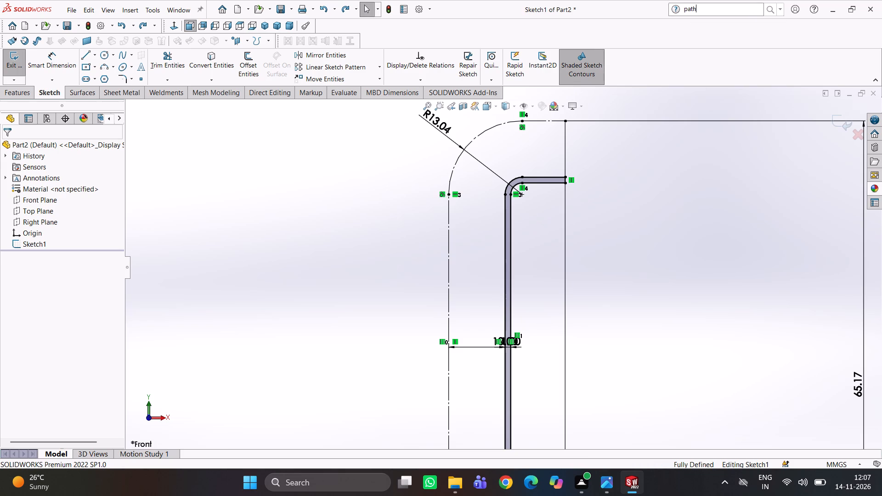
key(Return)
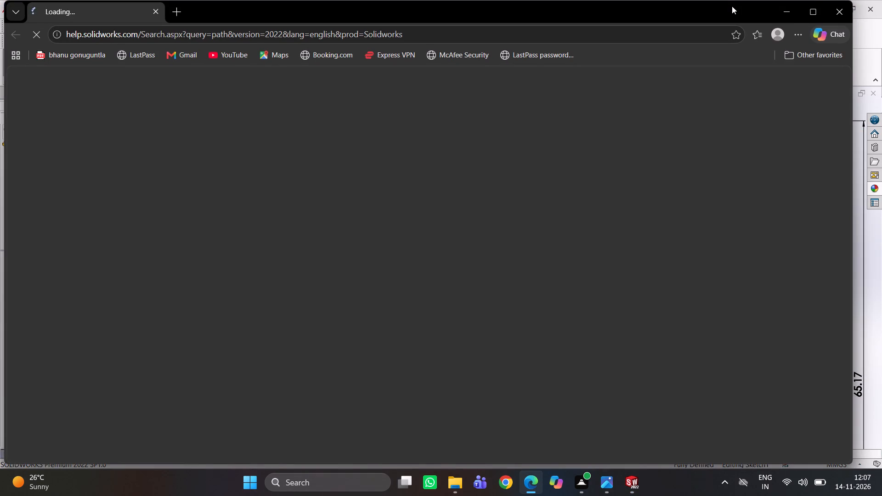
click(832, 9)
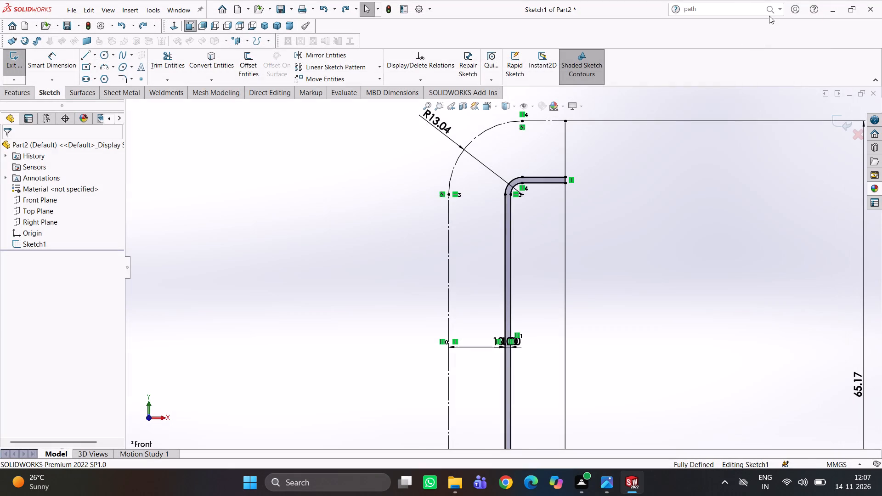
Search the SOLIDWORKS help for "path" again and close the browser window it opens.
click(777, 10)
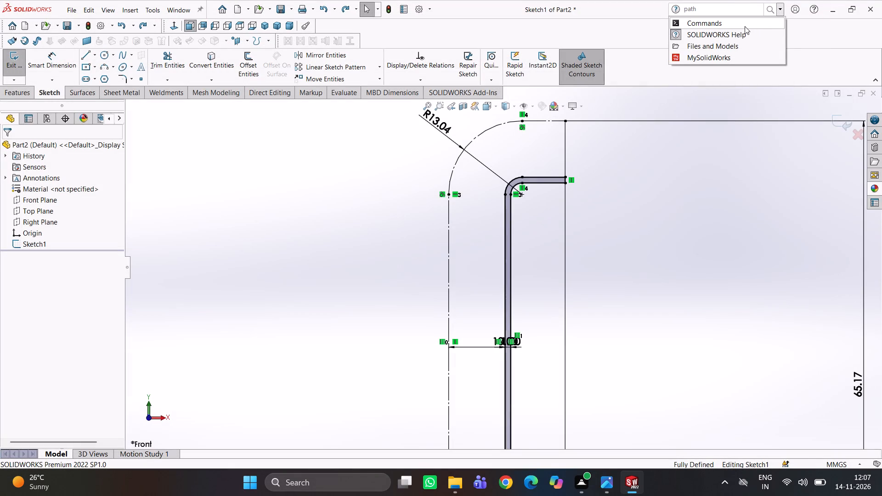
drag(726, 8, 668, 8)
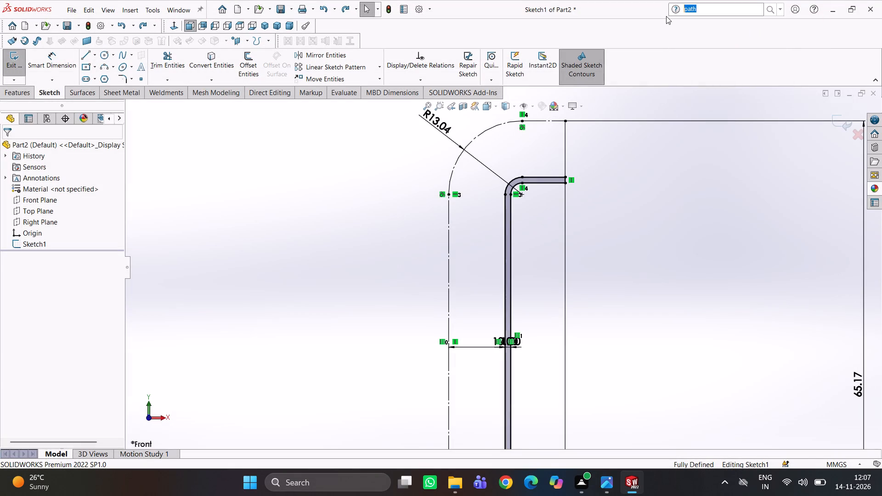
text(pat)
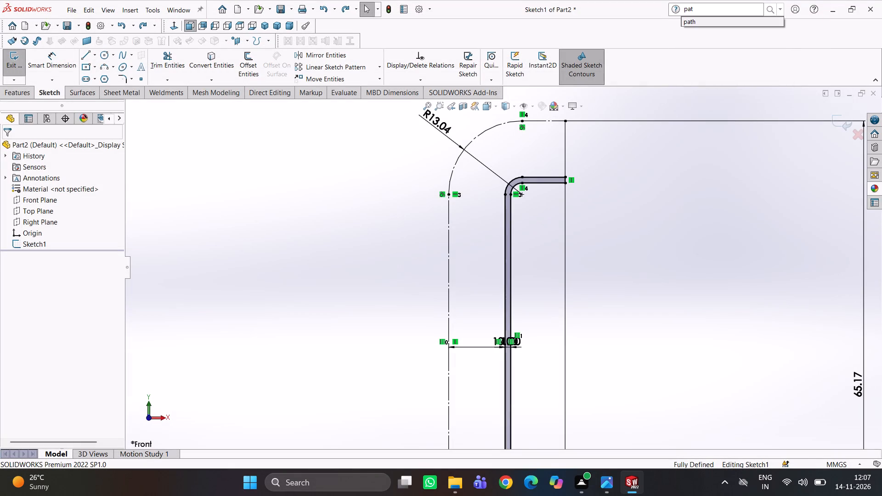
key(h)
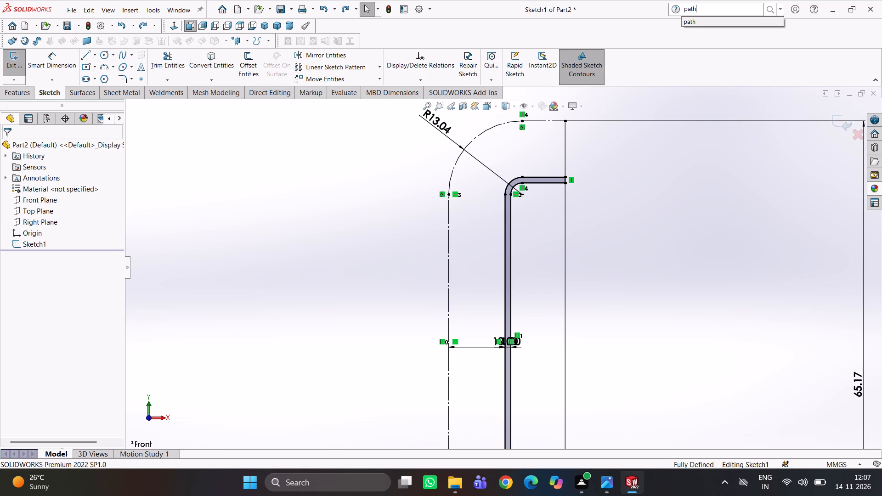
key(BackSpace)
key(Escape)
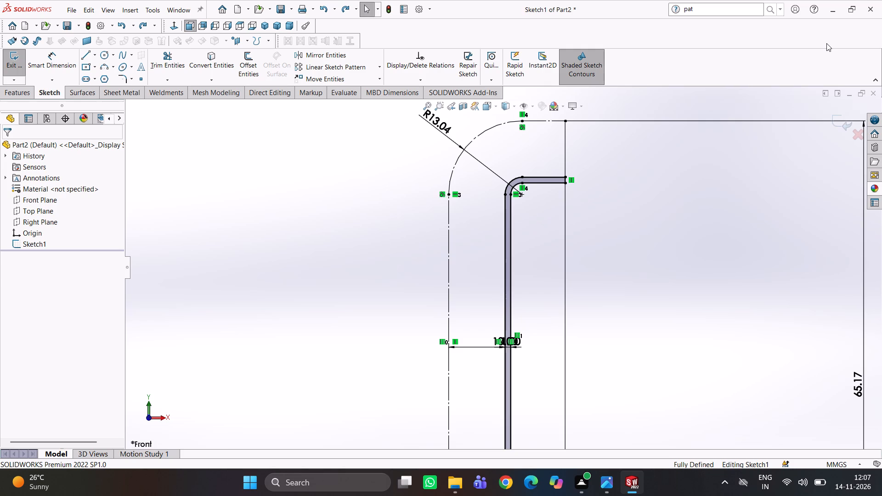
key(BackSpace)
key(BackSpace)
key(BackSpace)
key(BackSpace)
key(BackSpace)
drag(732, 7, 653, 14)
text(path)
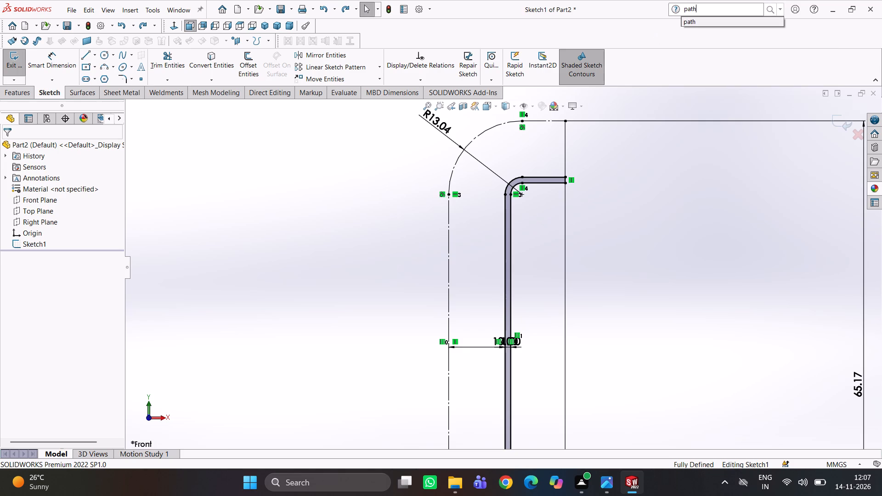
key(Return)
key(Return)
key(Return)
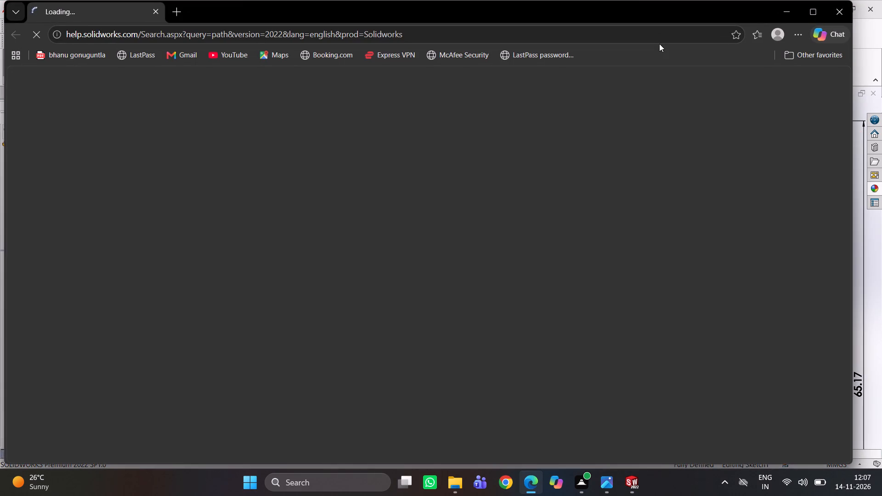
click(833, 9)
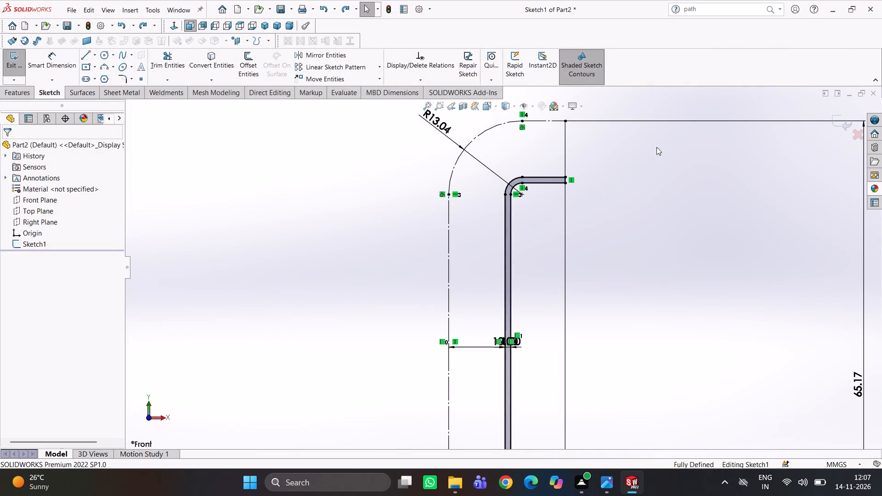
Clear the "path" term from the help search and return to the profile sketch.
scroll(632, 147, up, 2)
click(634, 183)
scroll(584, 202, down, 3)
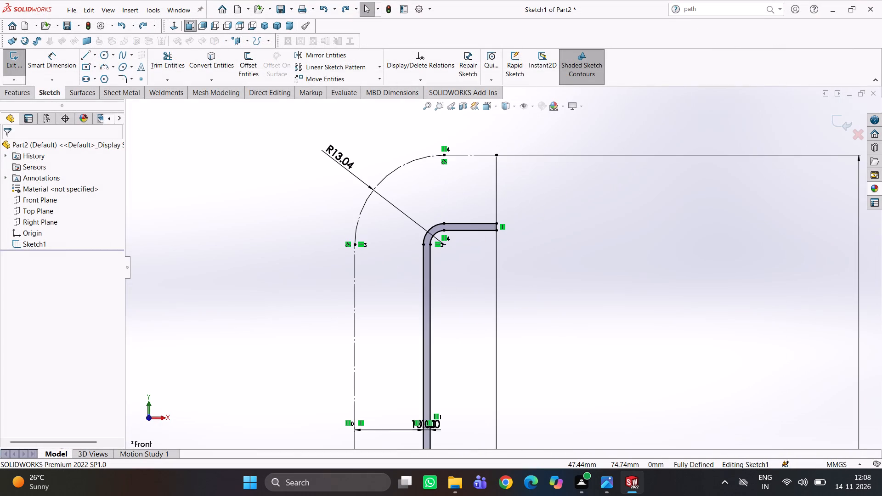
drag(704, 8, 677, 18)
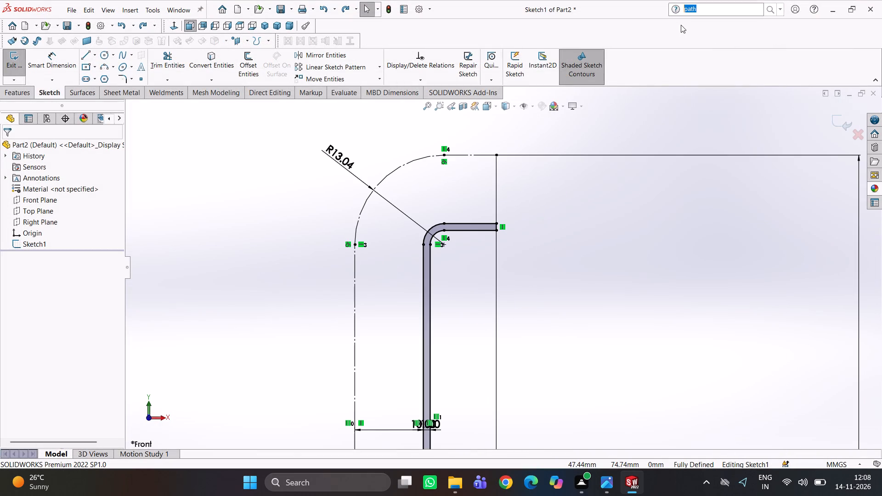
key(BackSpace)
key(BackSpace)
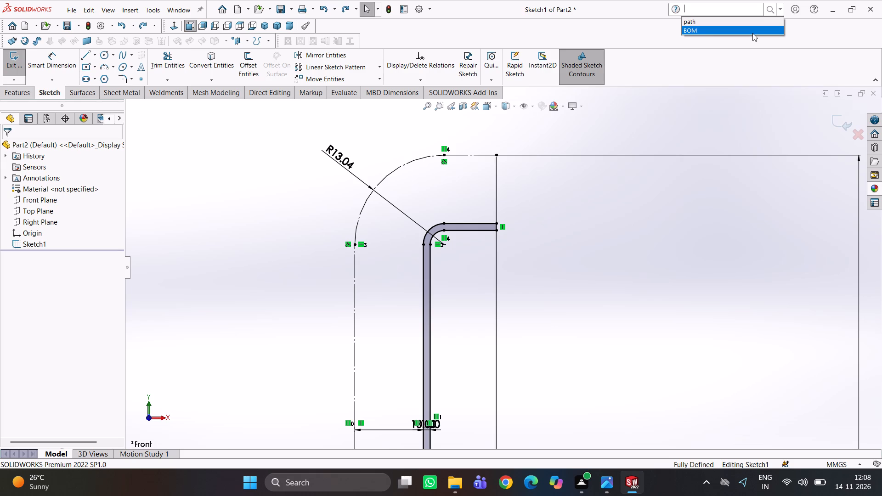
key(BackSpace)
click(566, 277)
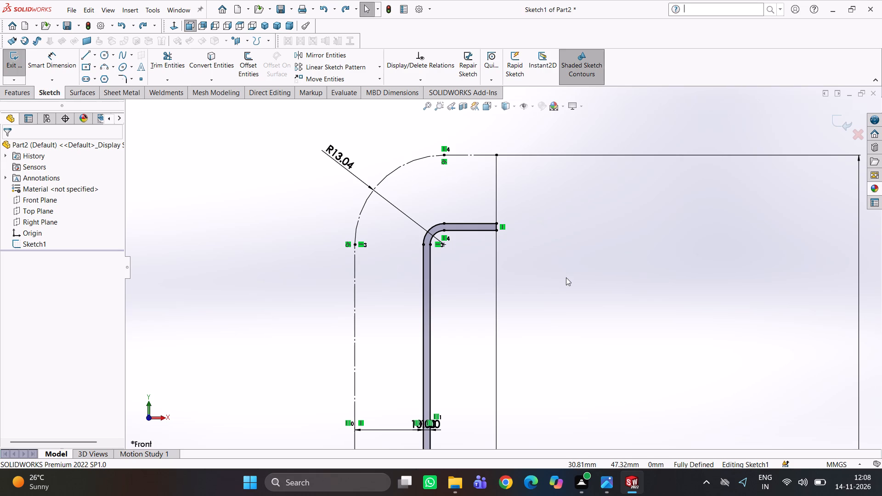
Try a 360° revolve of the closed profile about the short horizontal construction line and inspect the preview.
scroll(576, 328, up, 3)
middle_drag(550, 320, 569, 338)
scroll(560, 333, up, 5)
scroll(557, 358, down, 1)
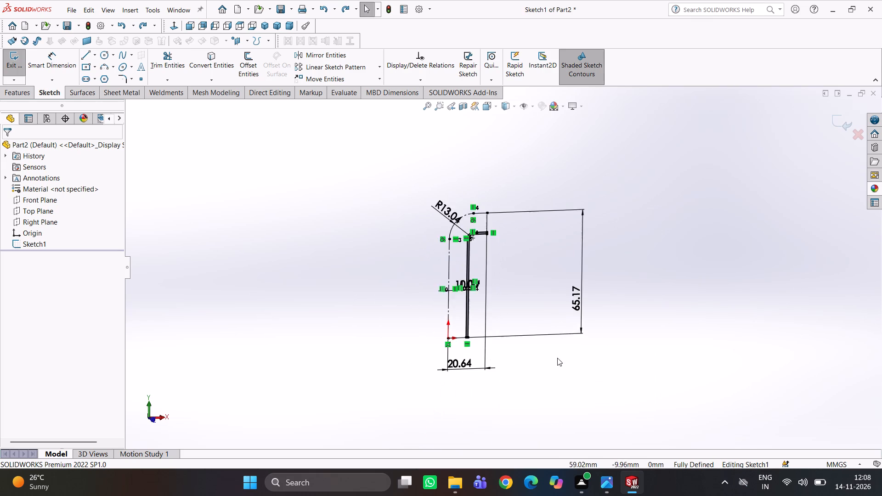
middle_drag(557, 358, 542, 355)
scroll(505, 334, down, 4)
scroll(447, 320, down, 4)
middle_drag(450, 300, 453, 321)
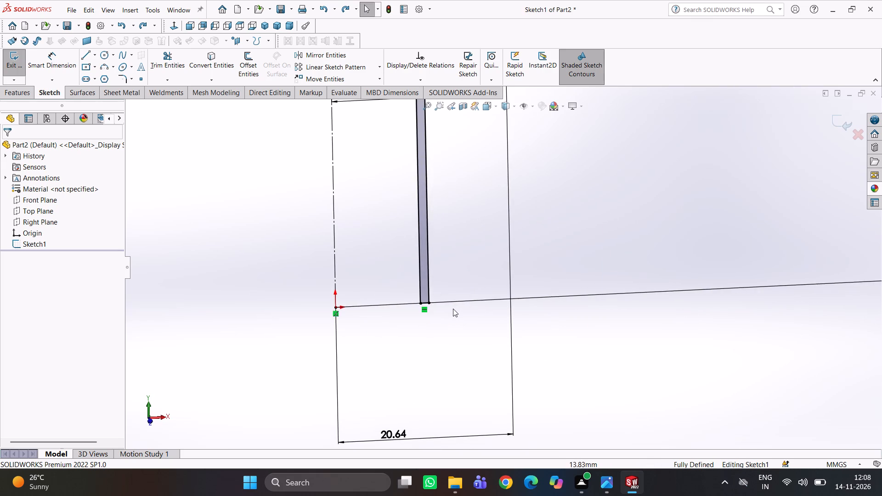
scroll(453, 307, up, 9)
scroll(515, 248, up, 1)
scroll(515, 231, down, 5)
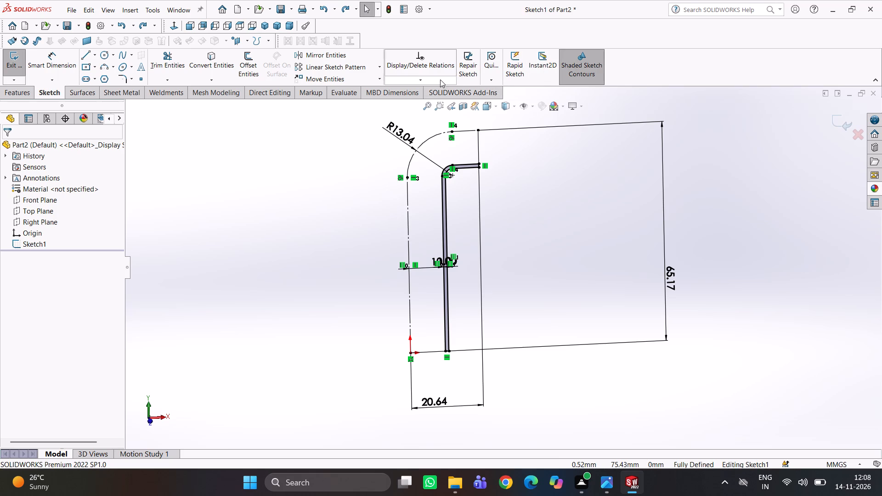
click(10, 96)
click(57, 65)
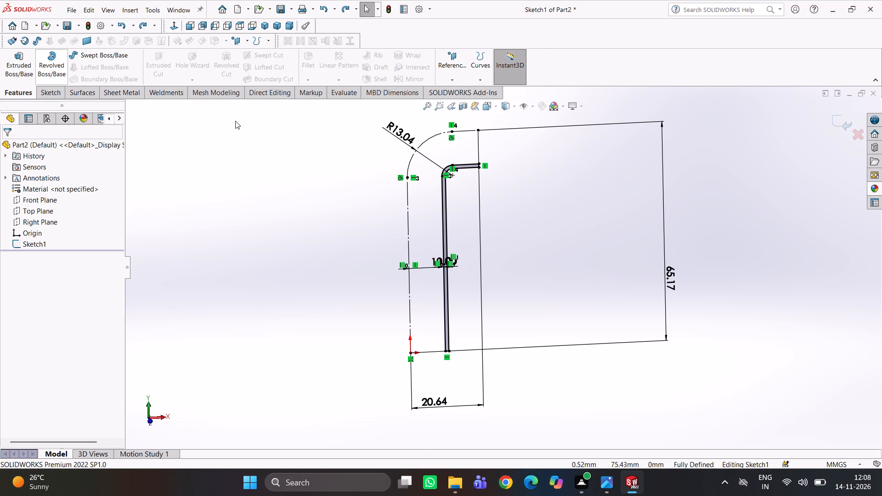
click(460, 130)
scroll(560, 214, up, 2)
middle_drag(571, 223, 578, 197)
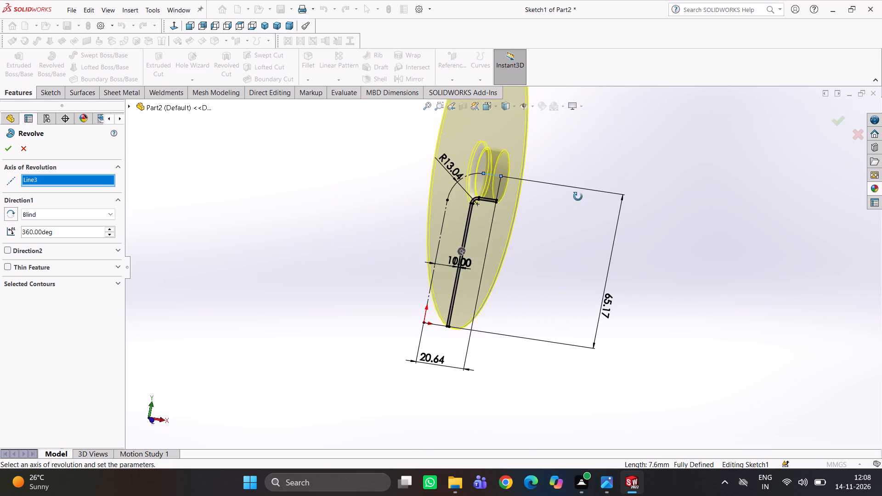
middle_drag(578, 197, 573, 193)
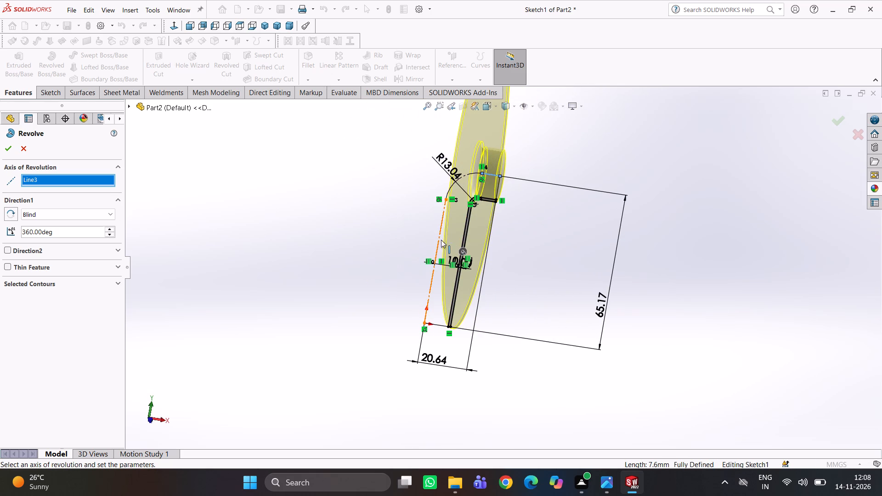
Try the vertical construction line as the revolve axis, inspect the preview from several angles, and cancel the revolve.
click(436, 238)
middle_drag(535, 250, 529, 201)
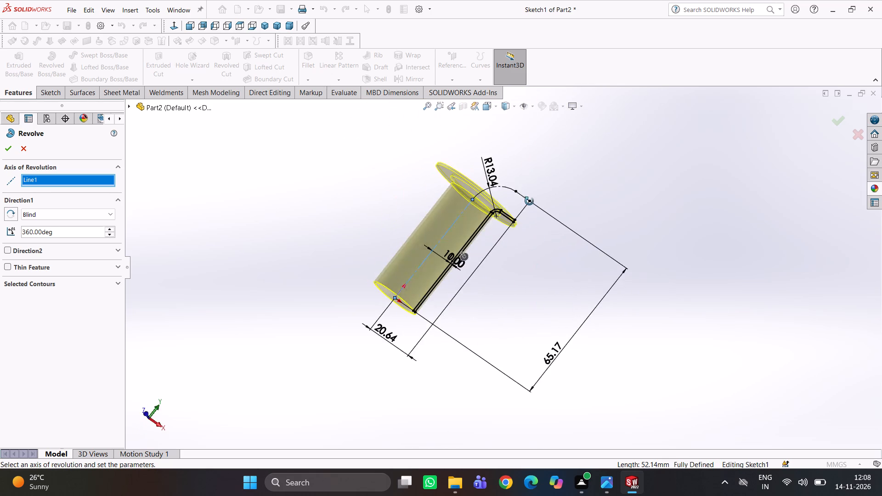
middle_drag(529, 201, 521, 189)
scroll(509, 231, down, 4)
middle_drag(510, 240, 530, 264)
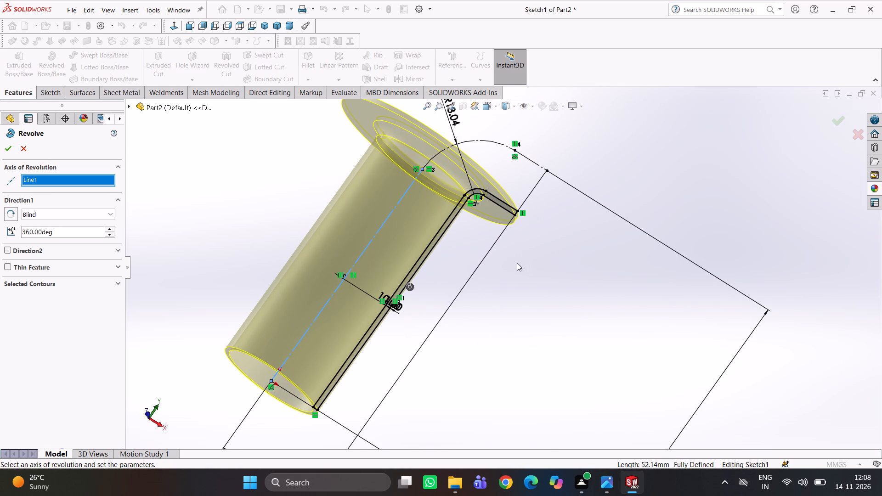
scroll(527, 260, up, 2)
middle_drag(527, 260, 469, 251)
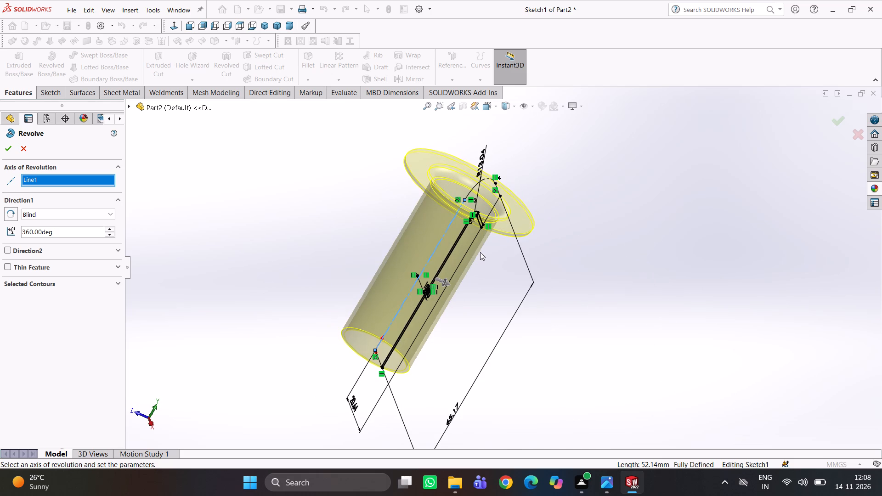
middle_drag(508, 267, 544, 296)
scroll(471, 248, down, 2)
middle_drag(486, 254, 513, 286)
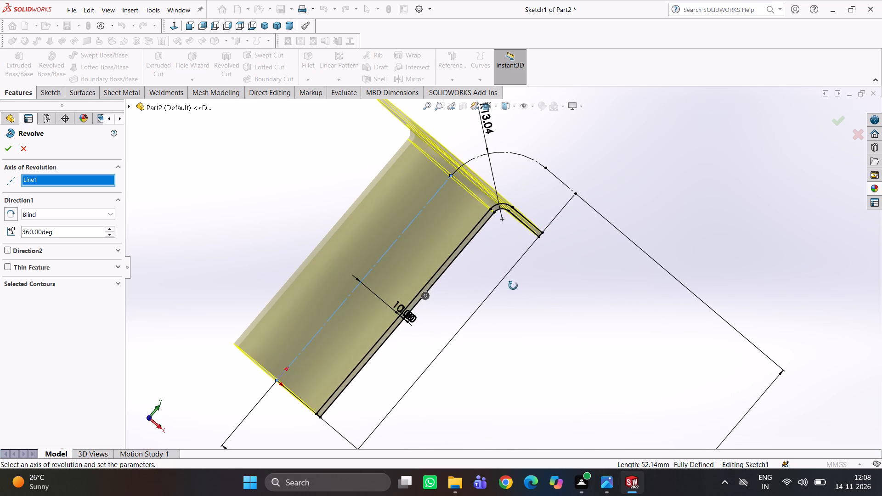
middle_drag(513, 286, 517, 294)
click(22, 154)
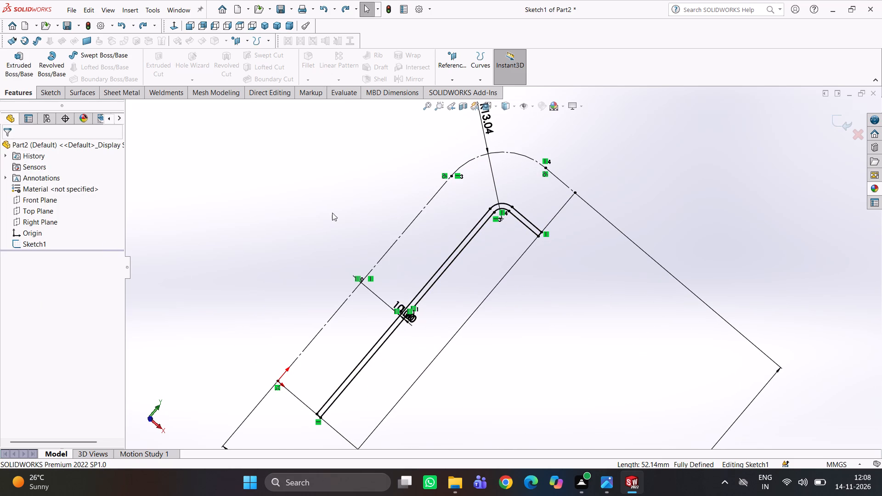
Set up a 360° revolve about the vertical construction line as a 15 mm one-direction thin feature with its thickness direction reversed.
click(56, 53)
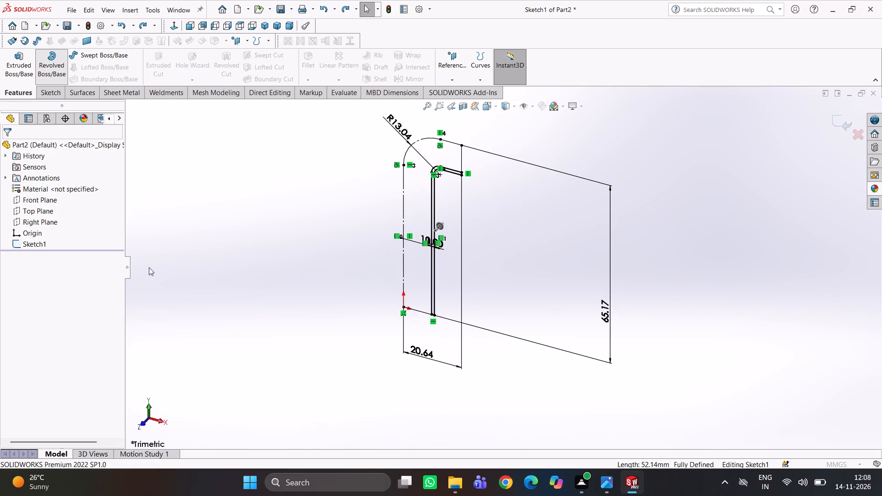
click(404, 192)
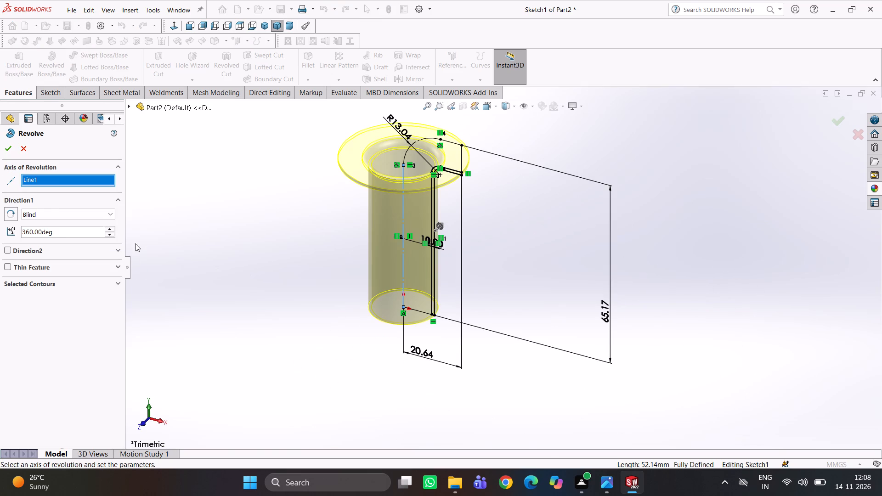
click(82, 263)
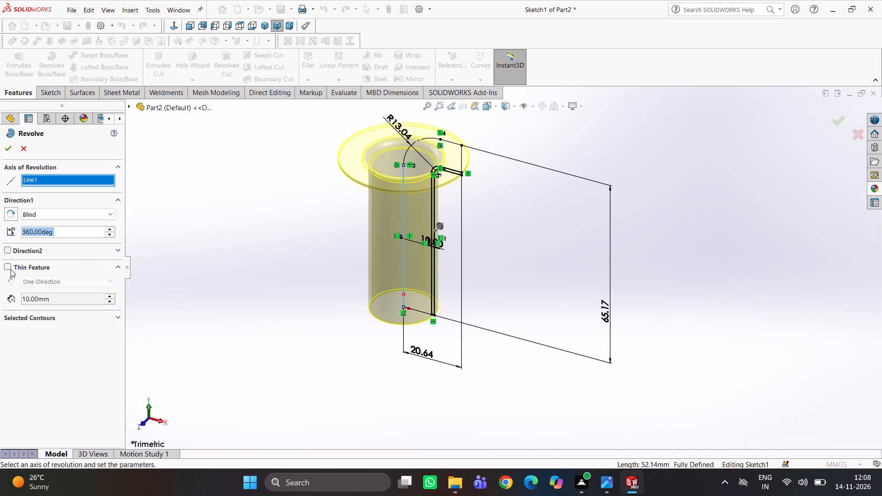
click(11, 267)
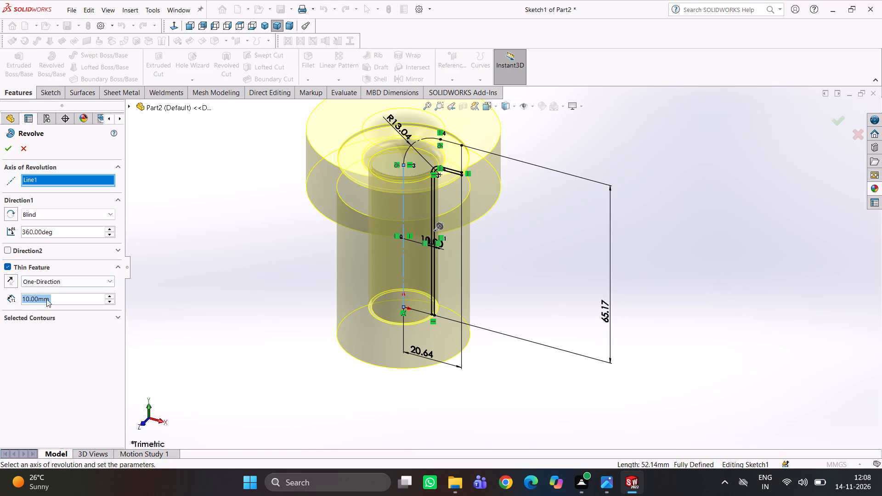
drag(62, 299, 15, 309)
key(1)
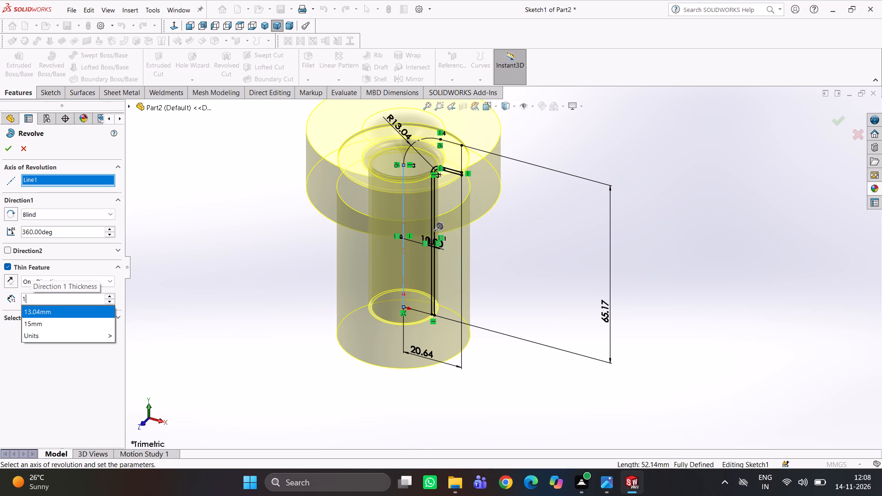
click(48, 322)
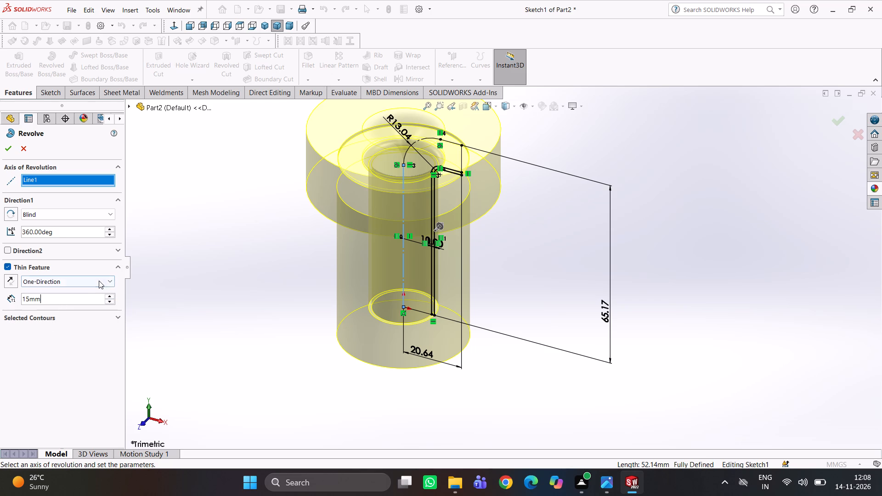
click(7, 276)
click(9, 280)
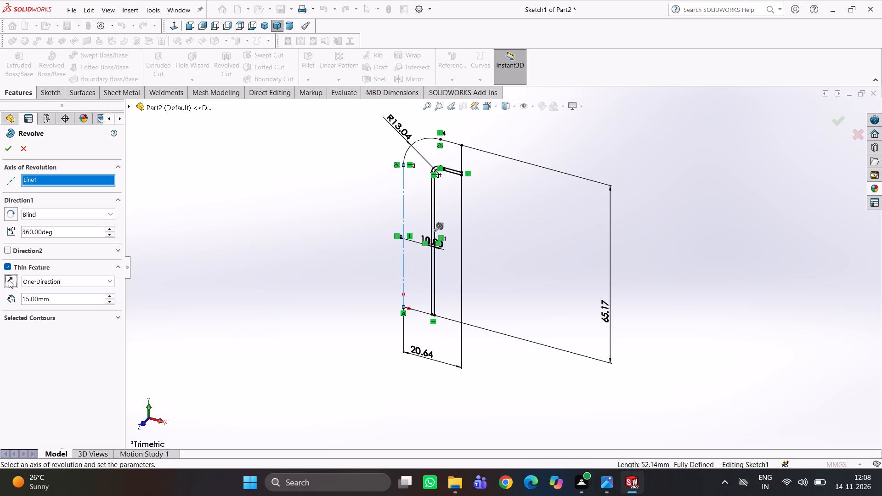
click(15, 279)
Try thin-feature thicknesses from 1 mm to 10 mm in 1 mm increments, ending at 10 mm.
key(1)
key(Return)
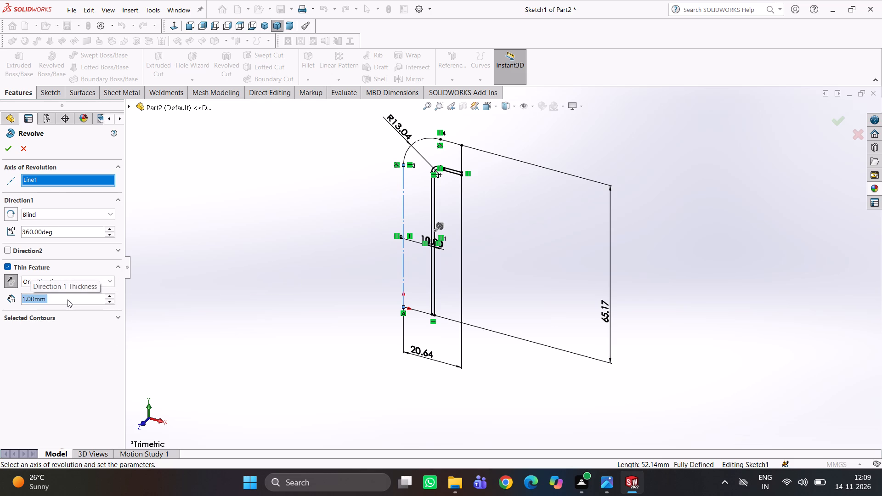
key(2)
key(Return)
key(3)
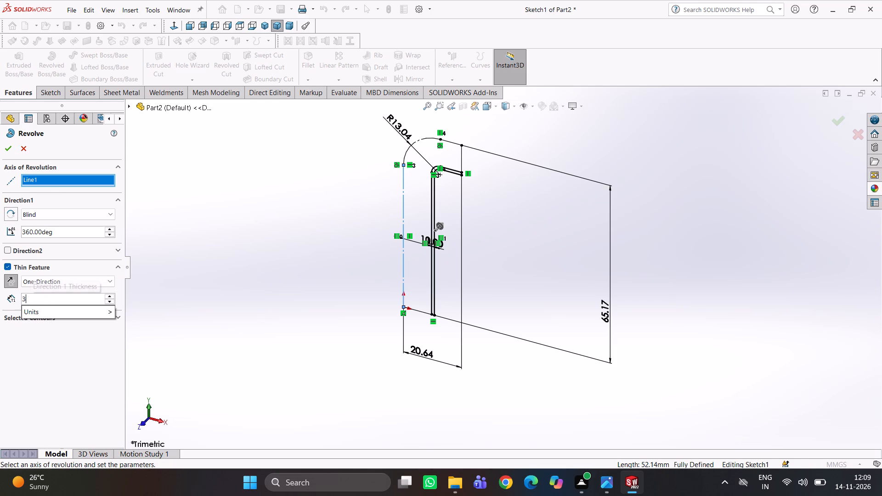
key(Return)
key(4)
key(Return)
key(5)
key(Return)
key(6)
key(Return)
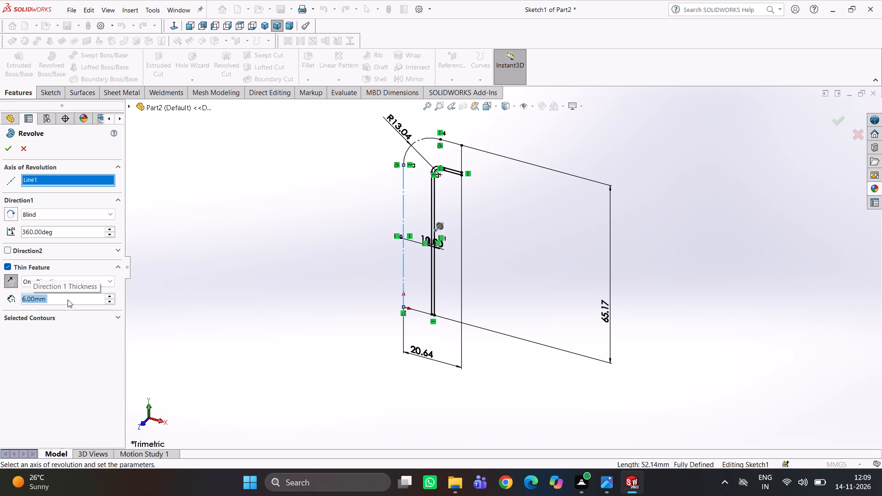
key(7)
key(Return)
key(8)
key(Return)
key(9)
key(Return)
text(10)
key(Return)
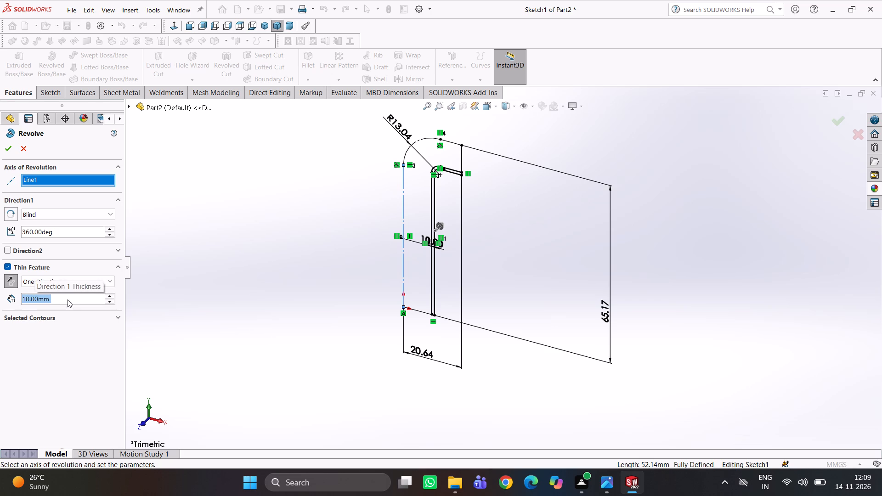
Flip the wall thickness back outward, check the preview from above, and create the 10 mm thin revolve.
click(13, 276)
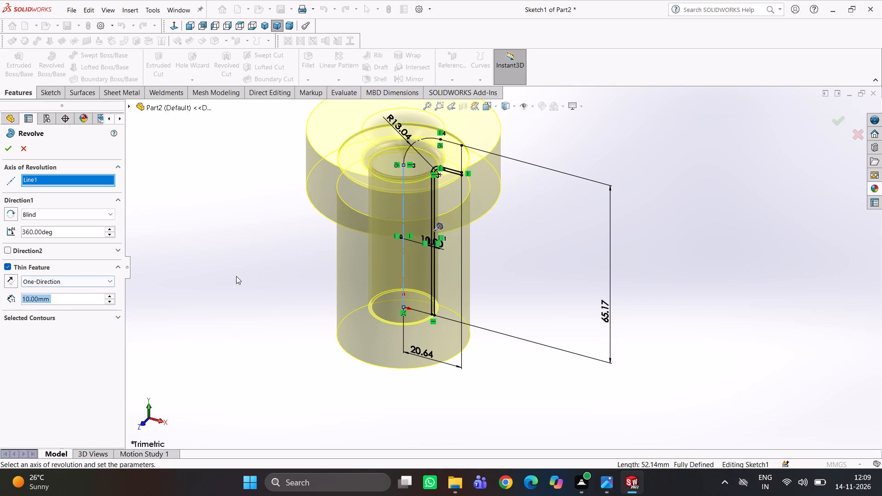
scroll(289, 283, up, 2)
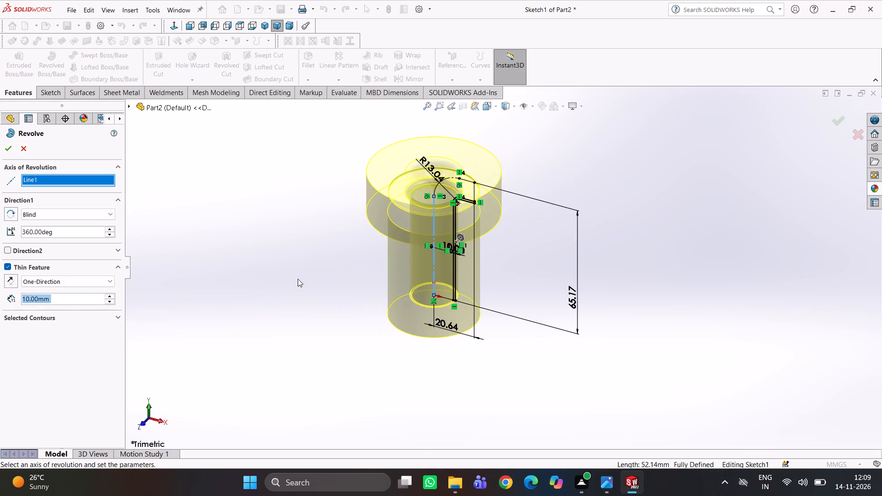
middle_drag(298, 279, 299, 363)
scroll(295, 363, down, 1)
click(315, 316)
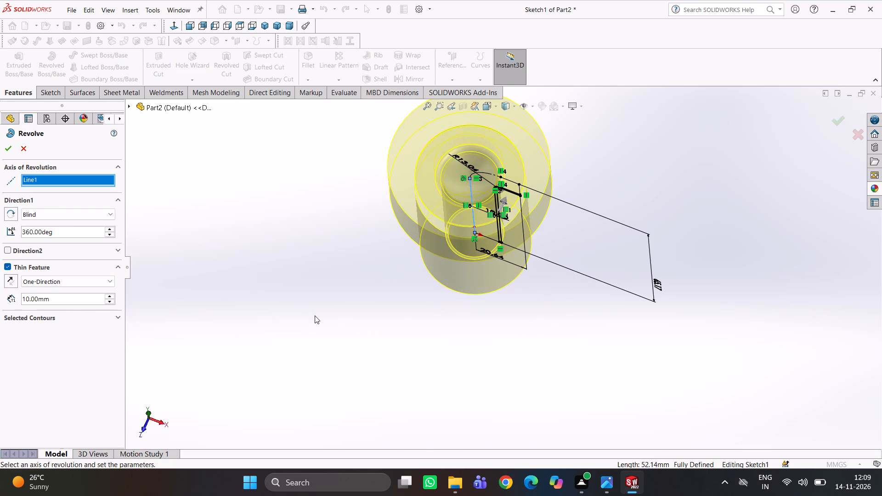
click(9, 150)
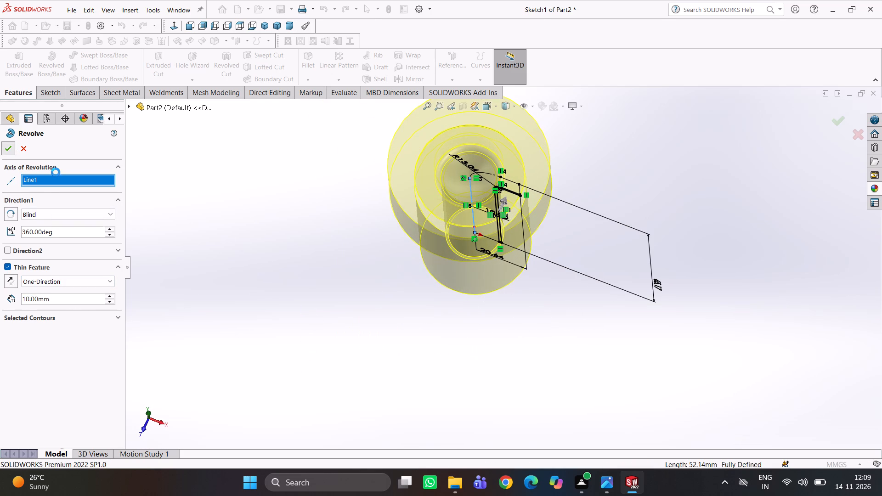
Examine the revolved body from several angles, focusing on the central recess in the flange's top face.
middle_drag(544, 236, 571, 279)
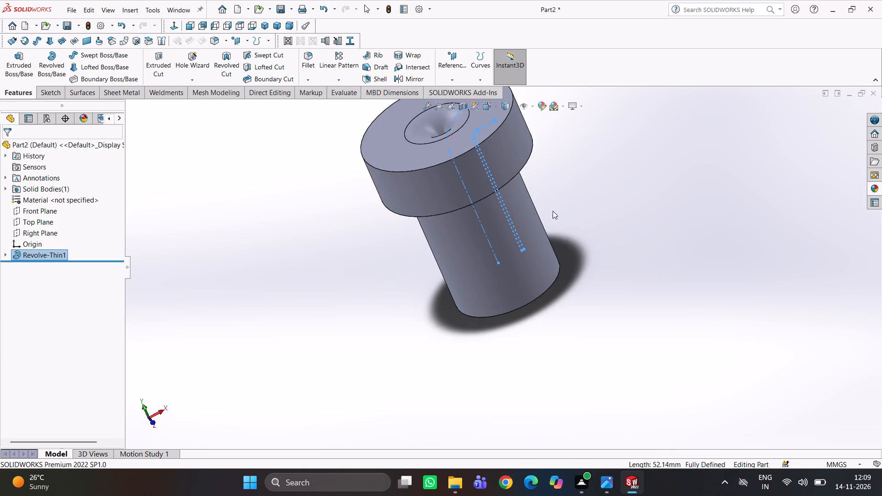
scroll(540, 192, up, 4)
scroll(518, 192, down, 9)
middle_drag(461, 211, 485, 303)
scroll(366, 123, up, 6)
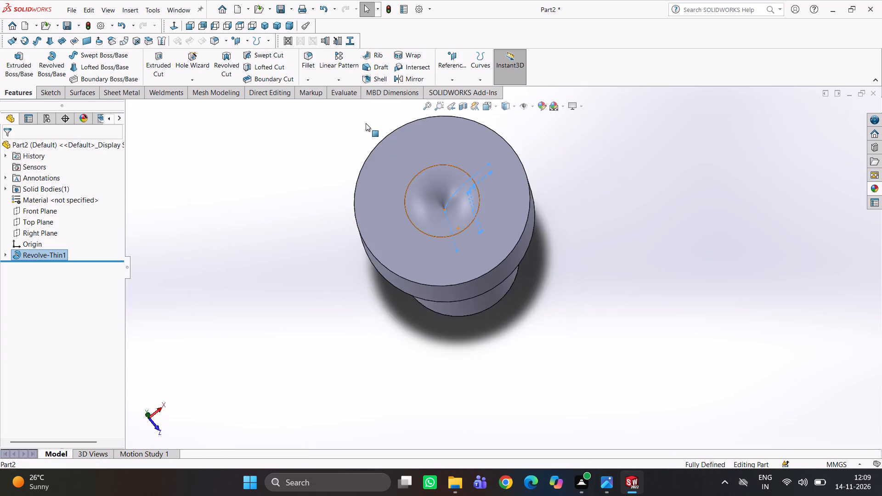
scroll(383, 125, down, 6)
scroll(496, 291, down, 4)
scroll(607, 377, up, 5)
scroll(605, 371, down, 4)
middle_drag(523, 288, 529, 321)
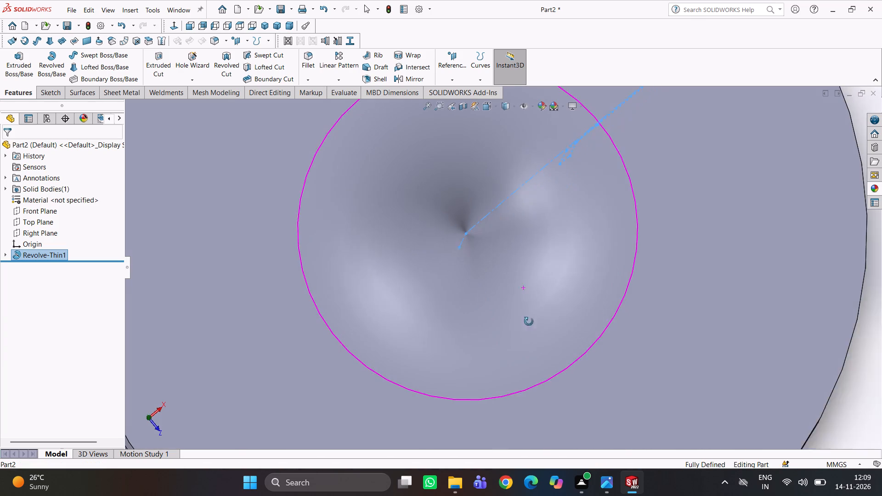
middle_drag(529, 321, 529, 327)
scroll(407, 176, down, 5)
scroll(458, 222, up, 6)
scroll(778, 253, up, 4)
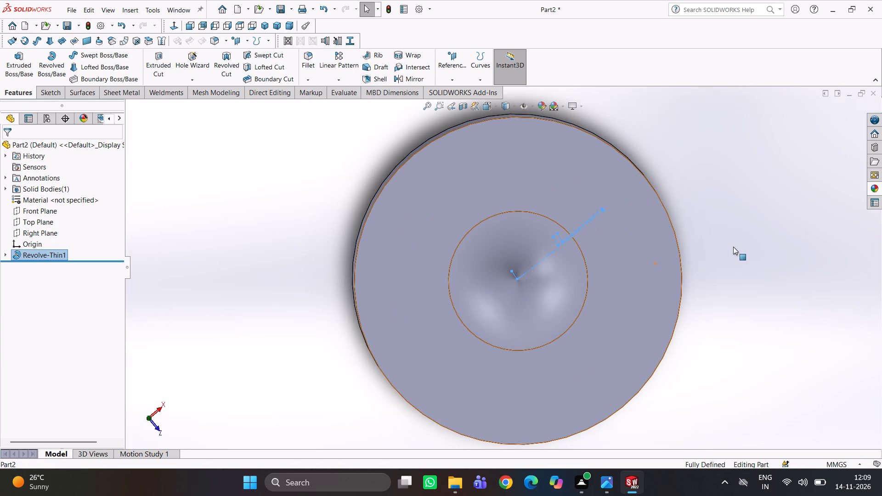
click(742, 235)
scroll(573, 269, down, 6)
middle_drag(495, 277, 471, 186)
scroll(473, 248, up, 3)
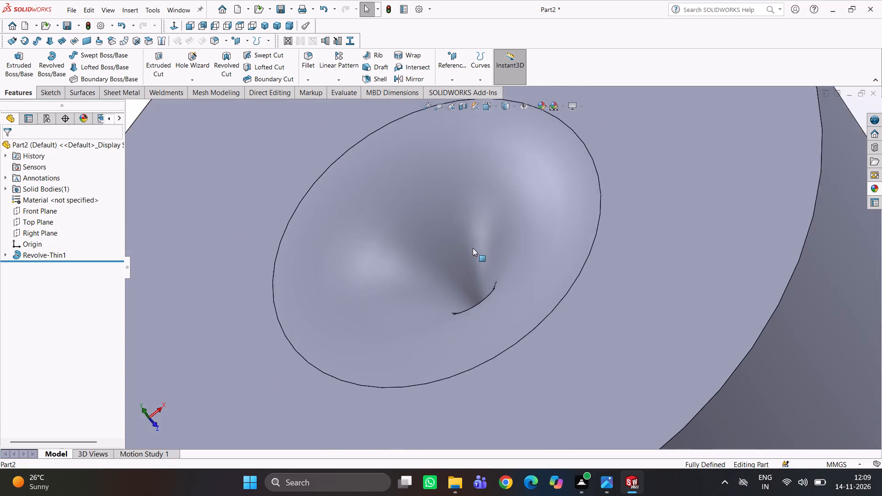
scroll(473, 248, up, 3)
middle_drag(498, 284, 490, 232)
scroll(502, 281, up, 9)
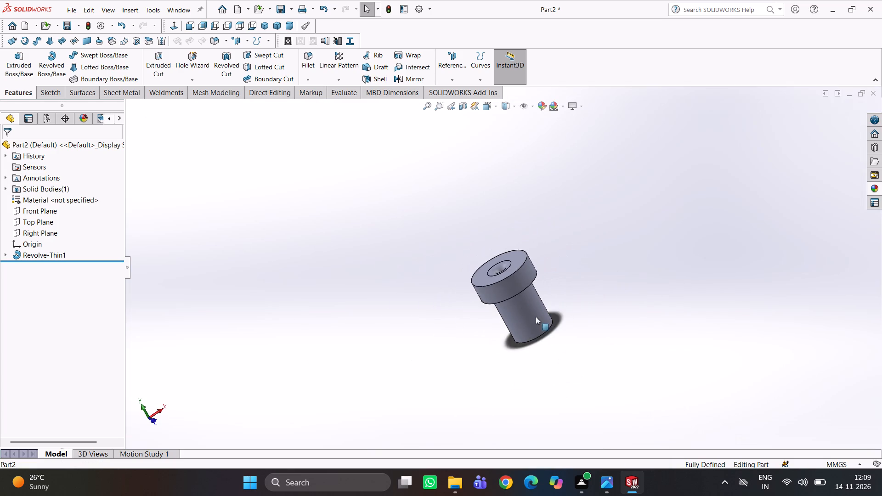
middle_drag(549, 338, 504, 177)
scroll(514, 292, down, 4)
scroll(510, 254, down, 4)
middle_drag(526, 311, 576, 439)
scroll(548, 315, up, 4)
middle_drag(555, 317, 616, 389)
scroll(585, 315, up, 3)
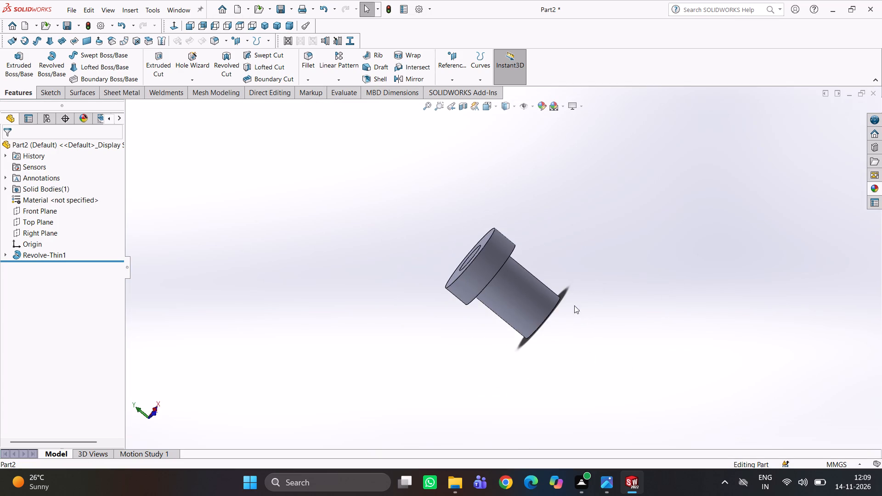
scroll(569, 302, down, 1)
middle_drag(569, 302, 642, 333)
scroll(534, 252, down, 8)
middle_drag(445, 280, 441, 319)
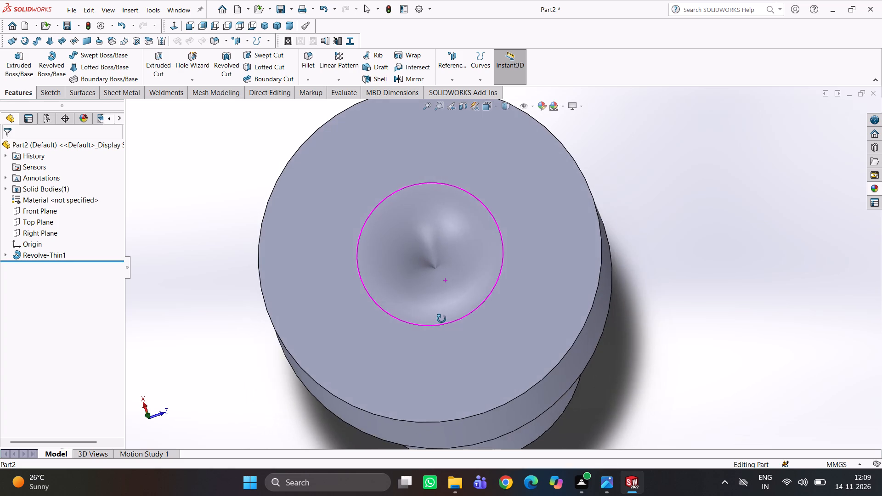
middle_drag(441, 319, 442, 299)
scroll(450, 281, up, 9)
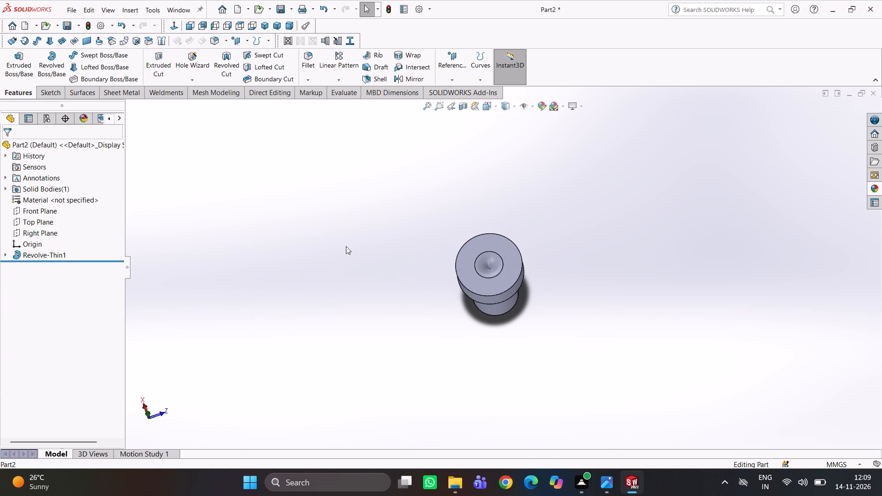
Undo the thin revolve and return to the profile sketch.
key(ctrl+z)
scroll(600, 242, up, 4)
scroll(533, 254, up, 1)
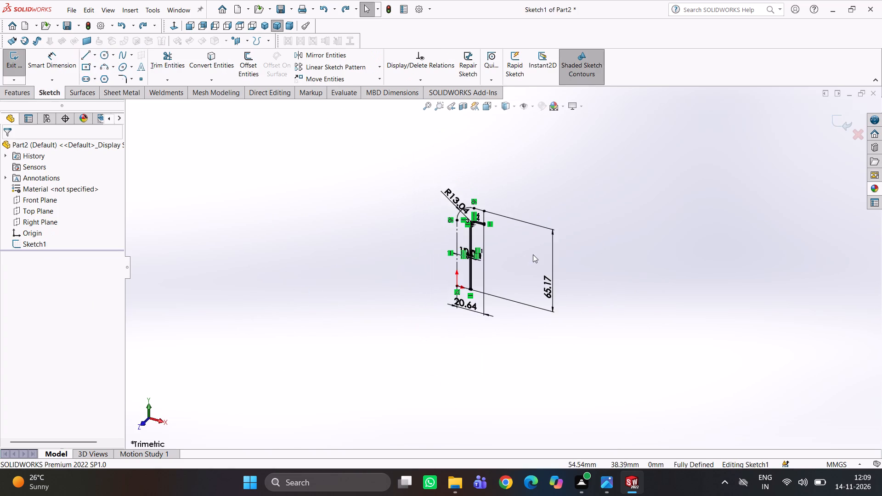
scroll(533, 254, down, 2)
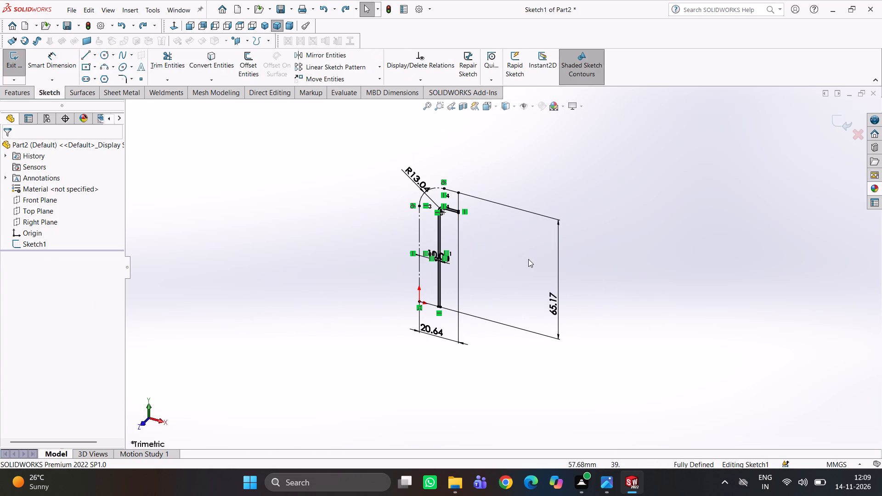